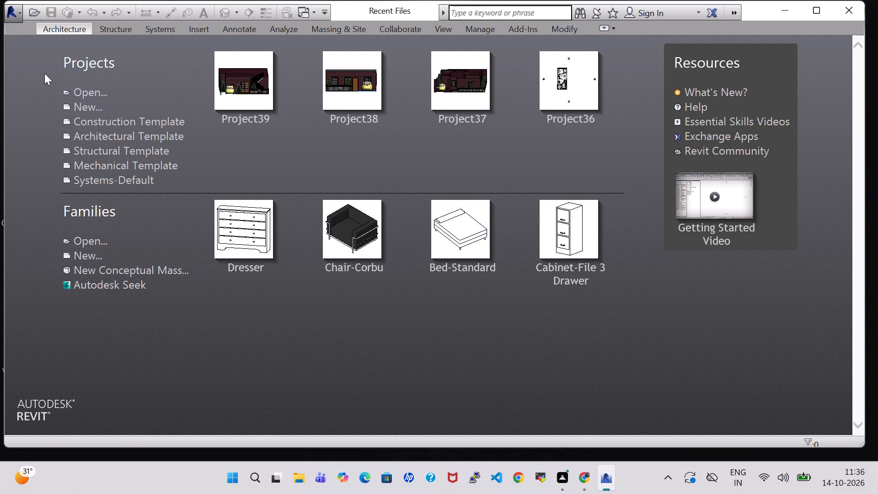
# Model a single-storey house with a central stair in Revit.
# Create a new project from the Architectural Template.
pyautogui.click(95, 108)
pyautogui.click(418, 196)
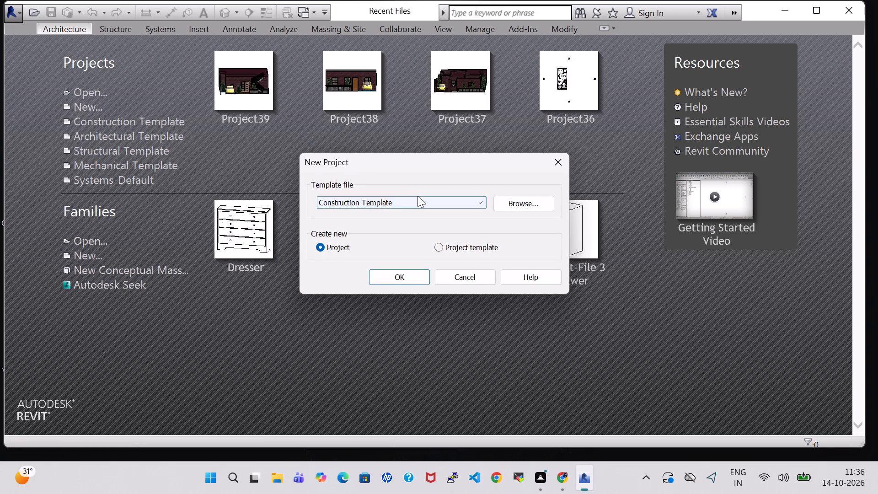
pyautogui.click(463, 207)
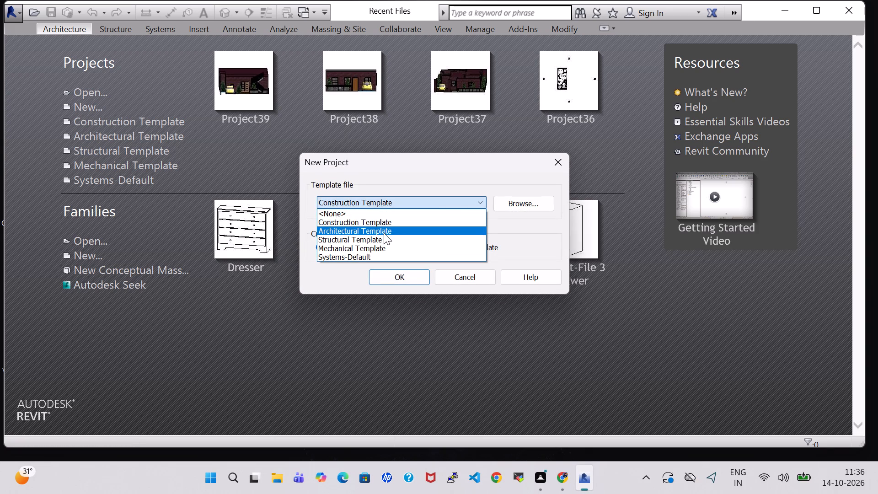
pyautogui.click(384, 233)
pyautogui.click(402, 279)
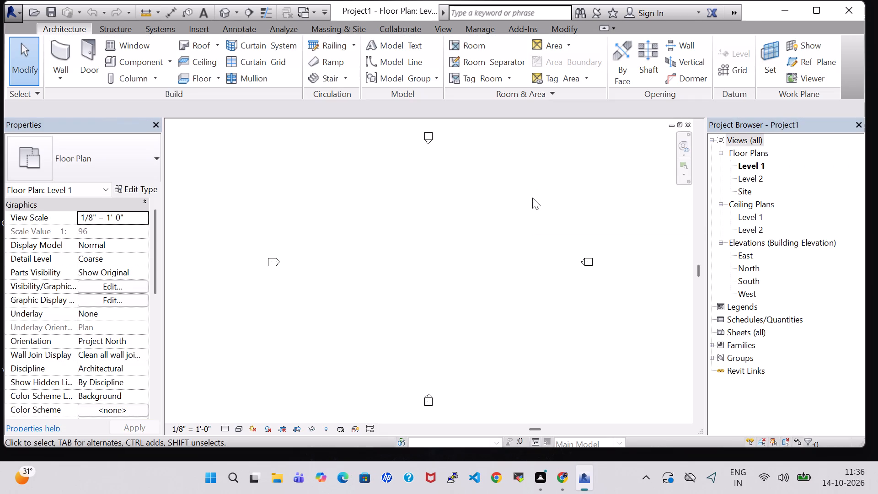
# Draw a closed rectangle of Generic - 8" walls on Level 1, 10' high, about 60' long and 40' deep.
pyautogui.click(67, 48)
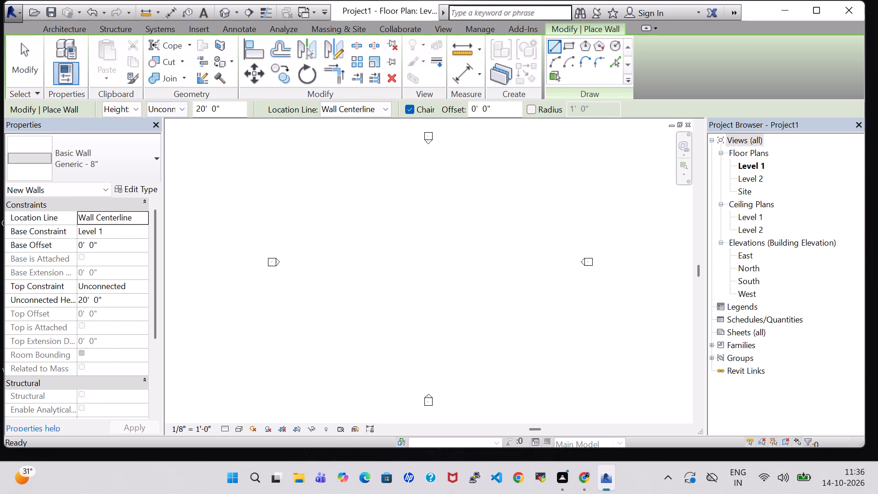
pyautogui.click(199, 107)
pyautogui.press('BackSpace')
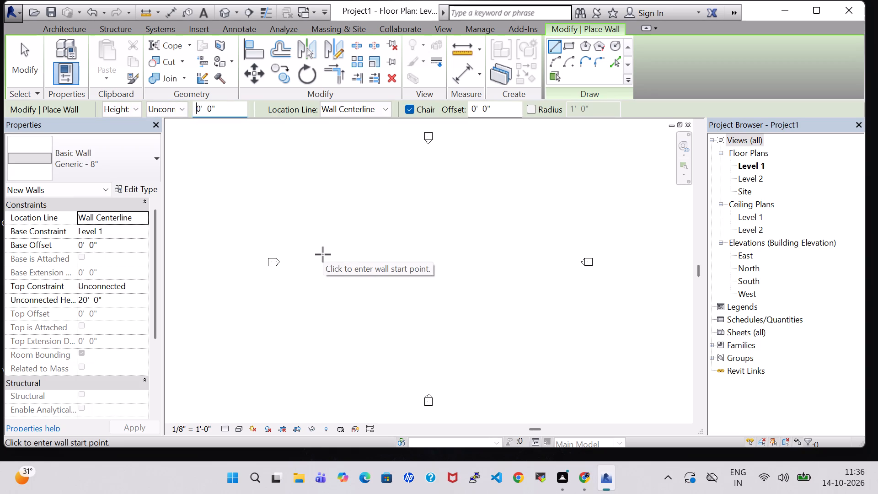
pyautogui.press('6')
pyautogui.press('Return')
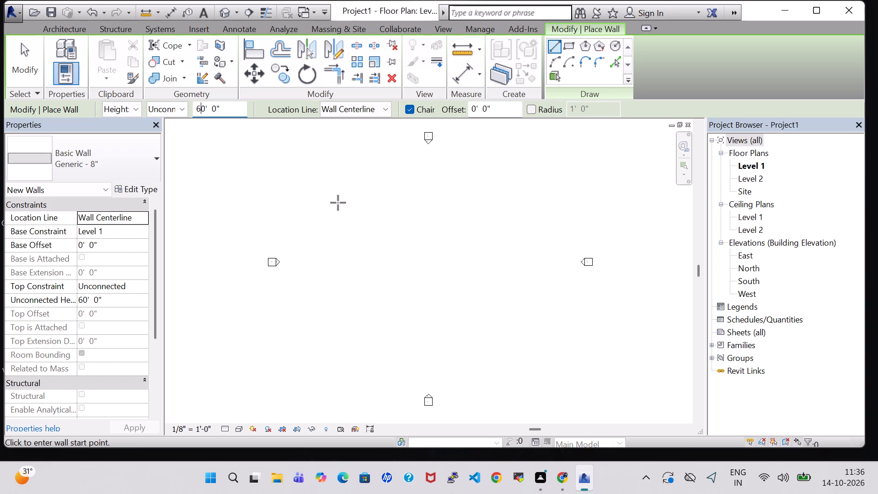
pyautogui.press('BackSpace')
pyautogui.press('1')
pyautogui.press('Return')
pyautogui.click(334, 195)
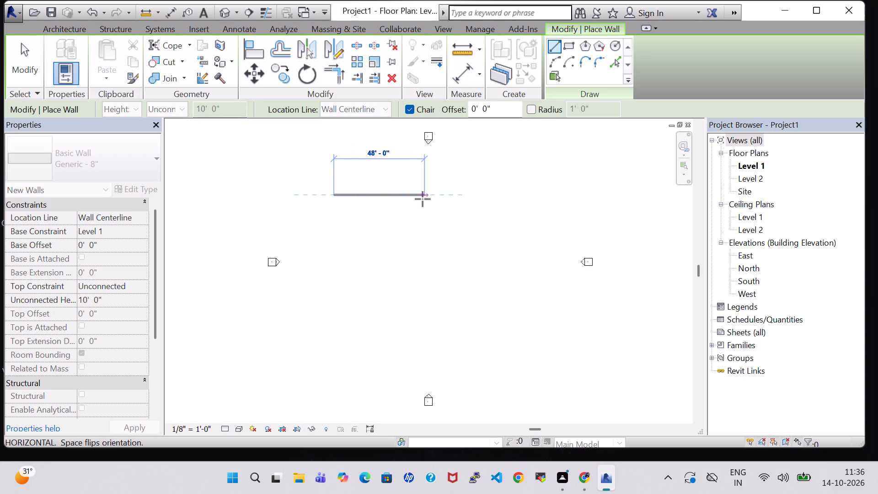
pyautogui.scroll(4, 444, 195)
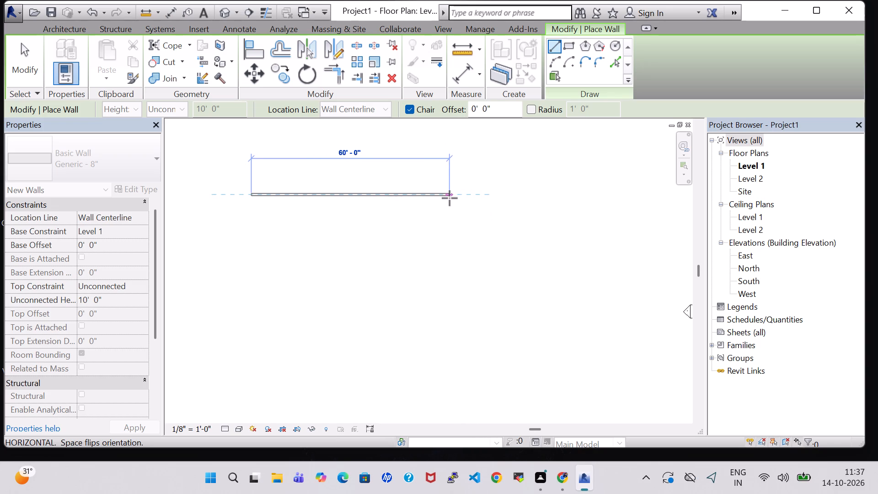
pyautogui.click(450, 198)
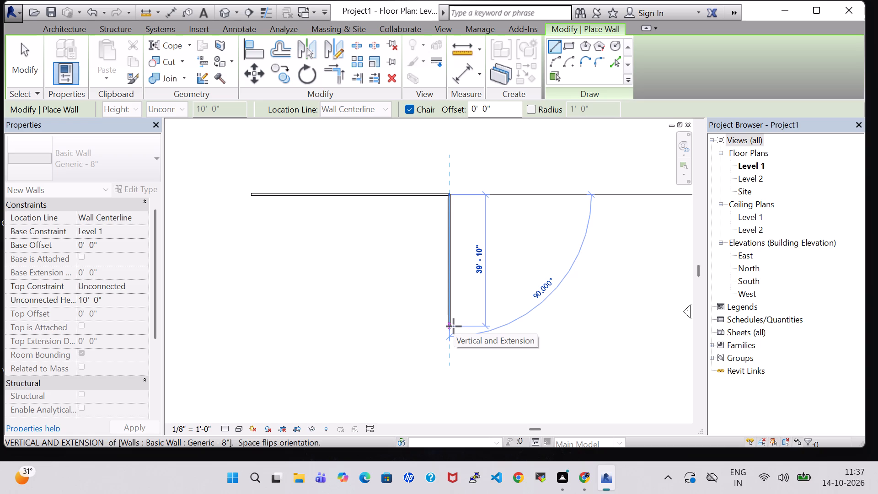
pyautogui.click(454, 327)
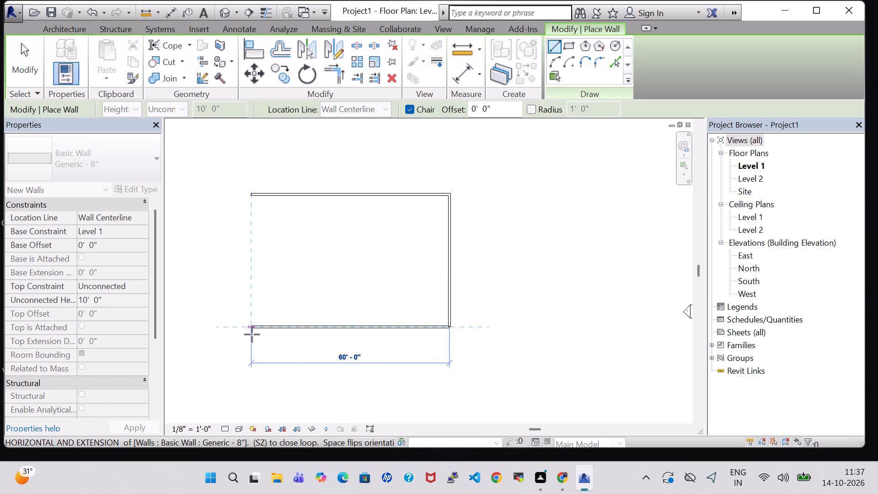
pyautogui.click(252, 334)
pyautogui.scroll(4, 256, 307)
pyautogui.moveTo(257, 302); pyautogui.dragTo(271, 318, button='middle')
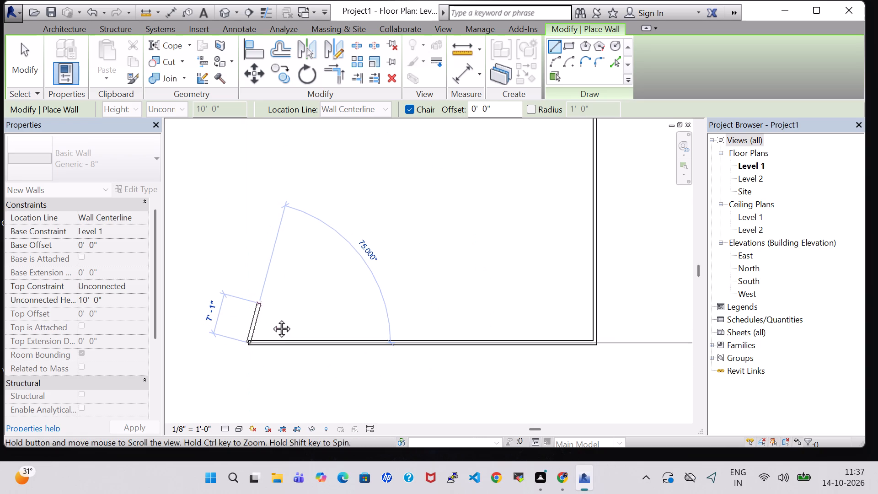
pyautogui.moveTo(271, 318); pyautogui.dragTo(284, 337, button='middle')
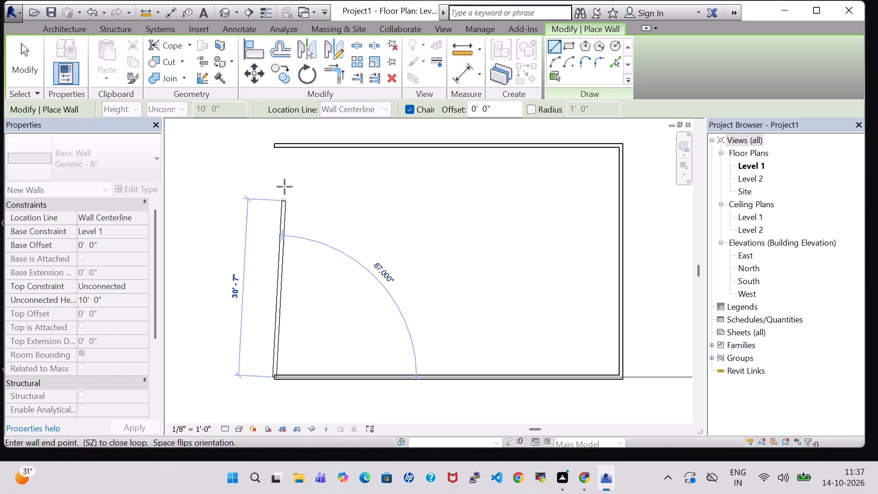
pyautogui.click(279, 147)
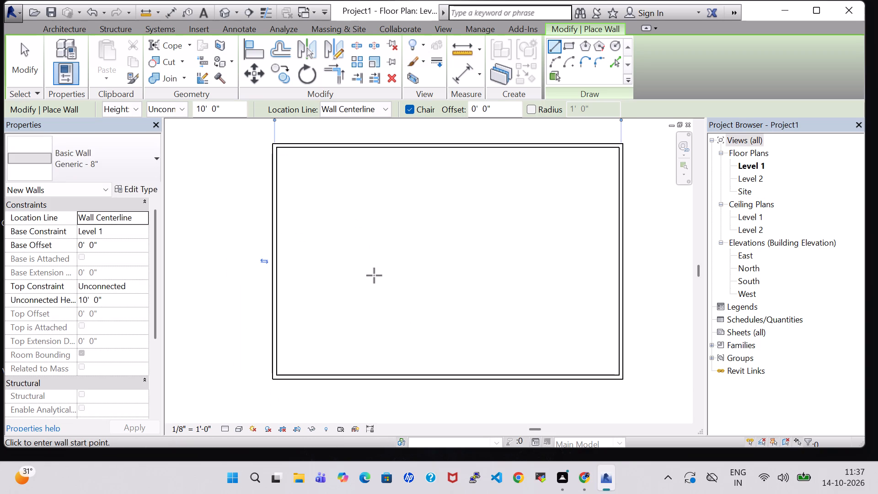
pyautogui.press('Escape')
pyautogui.press('Escape')
# Draw two full-depth north-south partition walls, about 38' and 23' from the west exterior wall.
pyautogui.moveTo(390, 267); pyautogui.dragTo(367, 260, button='middle')
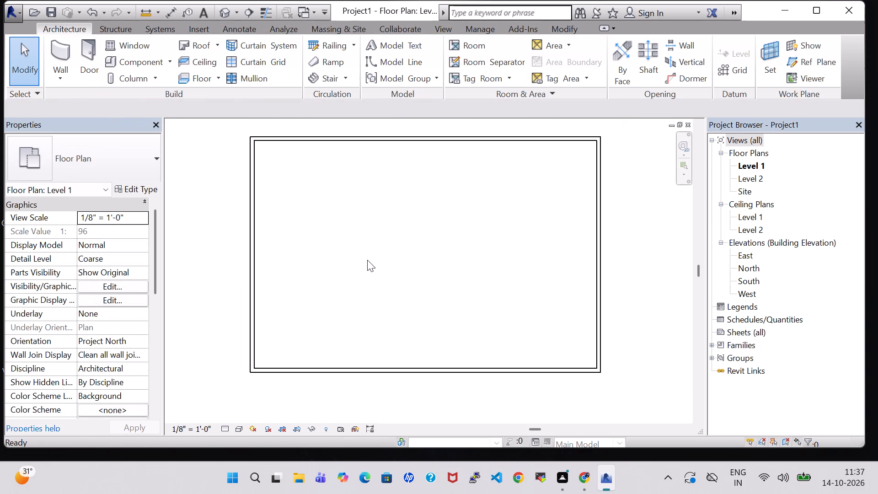
pyautogui.click(55, 47)
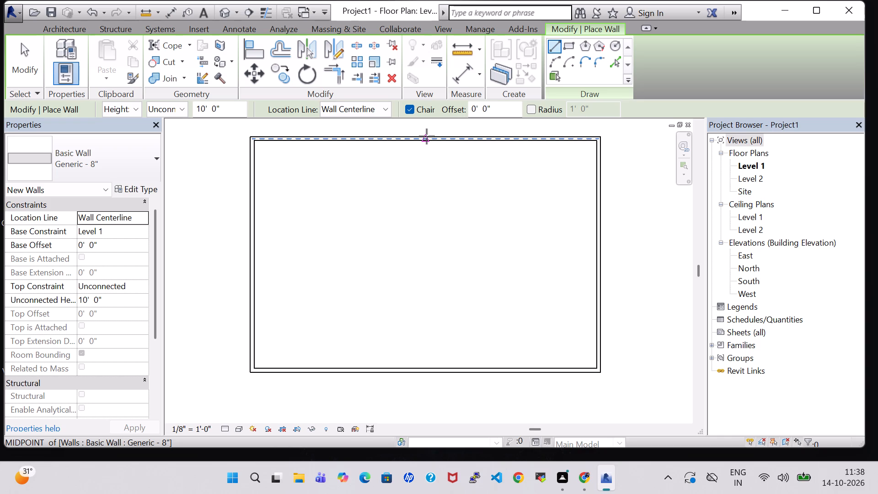
pyautogui.click(472, 143)
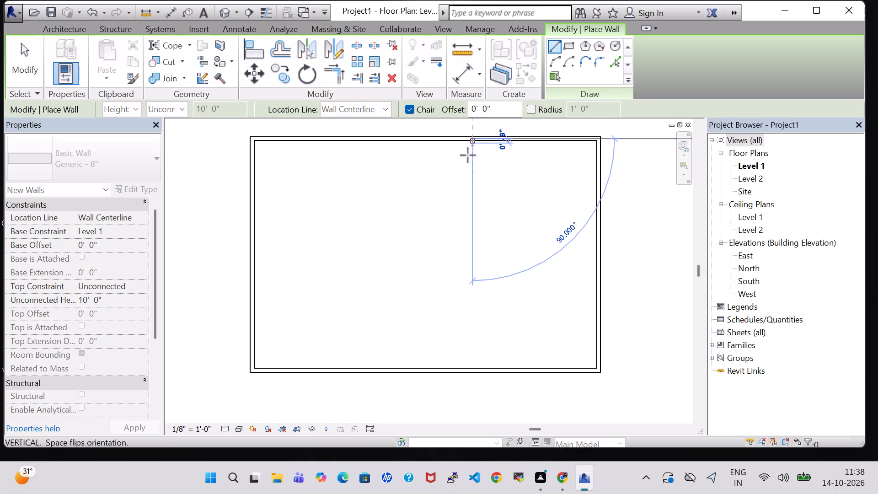
pyautogui.click(477, 371)
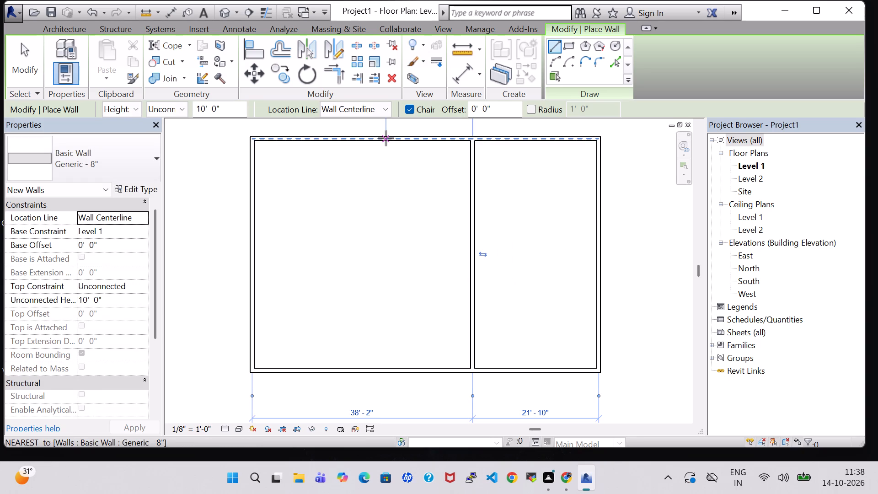
pyautogui.click(386, 138)
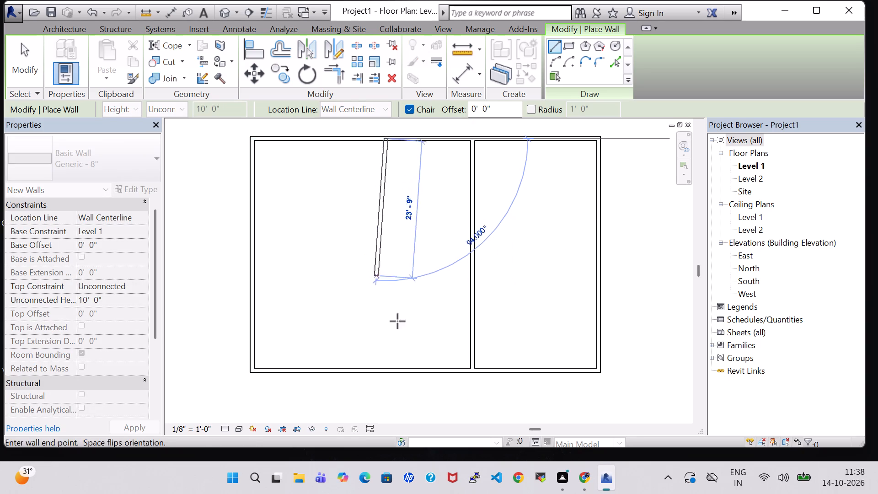
pyautogui.click(391, 370)
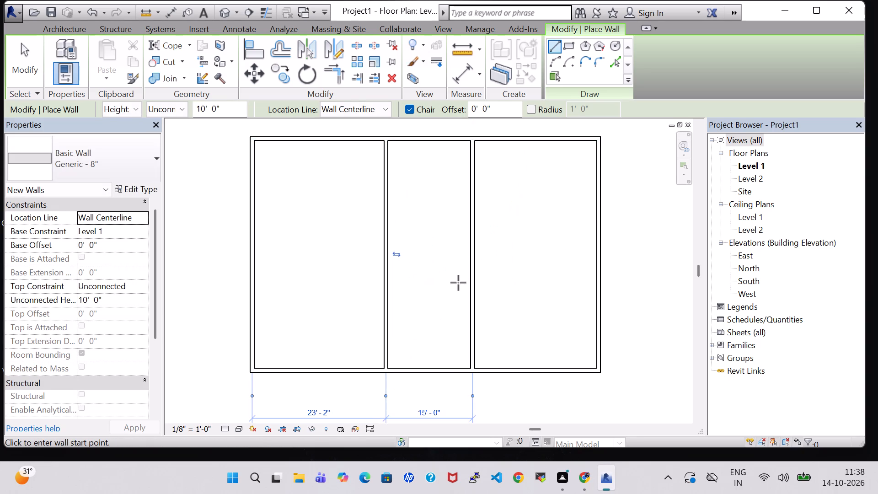
pyautogui.press('Escape')
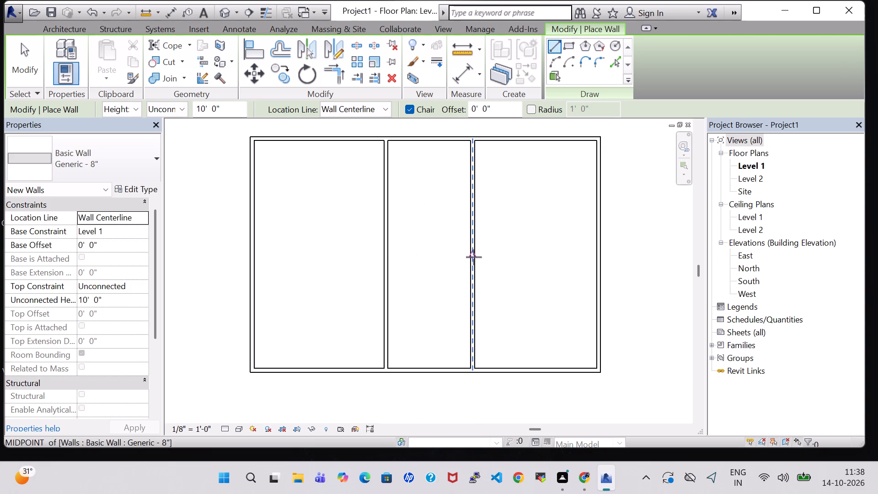
pyautogui.press('Escape')
# Move the eastern partition wall west until it is 10' 0" from the other partition.
pyautogui.click(474, 257)
pyautogui.press('Left')
pyautogui.press('Left')
pyautogui.press('Left')
pyautogui.press('Left')
pyautogui.press('Left')
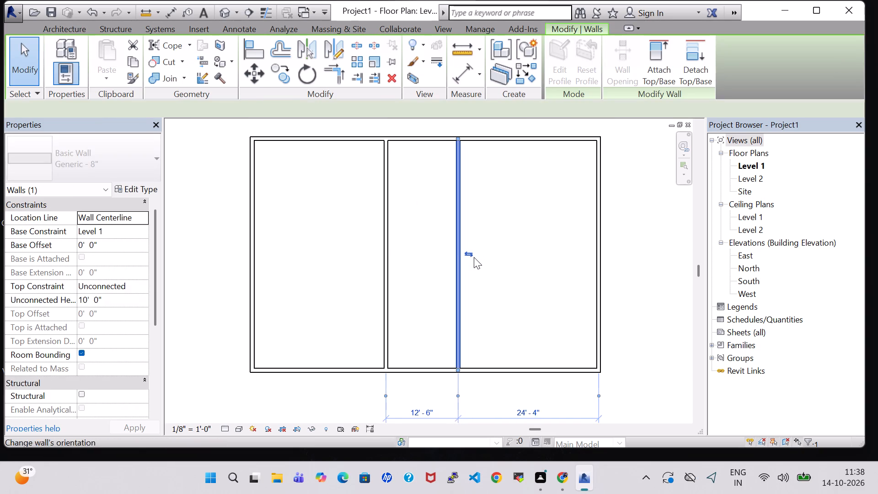
pyautogui.press('Left')
pyautogui.press('Left')
pyautogui.press('Left')
pyautogui.press('Left')
pyautogui.press('Left')
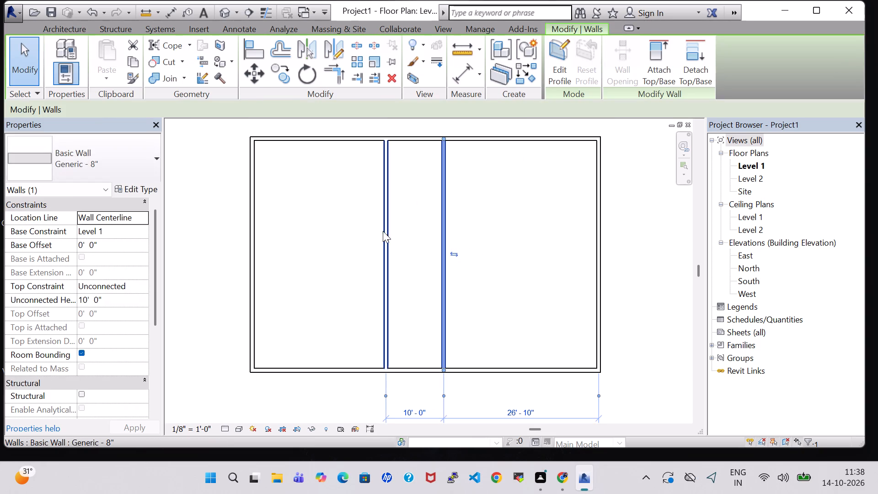
# Move the western partition wall east so the two partitions are 9' 0" apart.
pyautogui.click(386, 234)
pyautogui.press('Right')
pyautogui.press('Right')
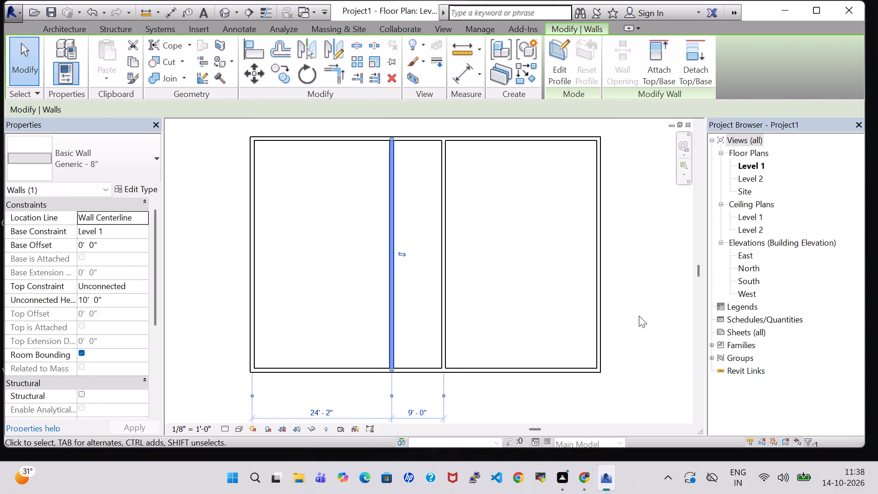
pyautogui.click(635, 306)
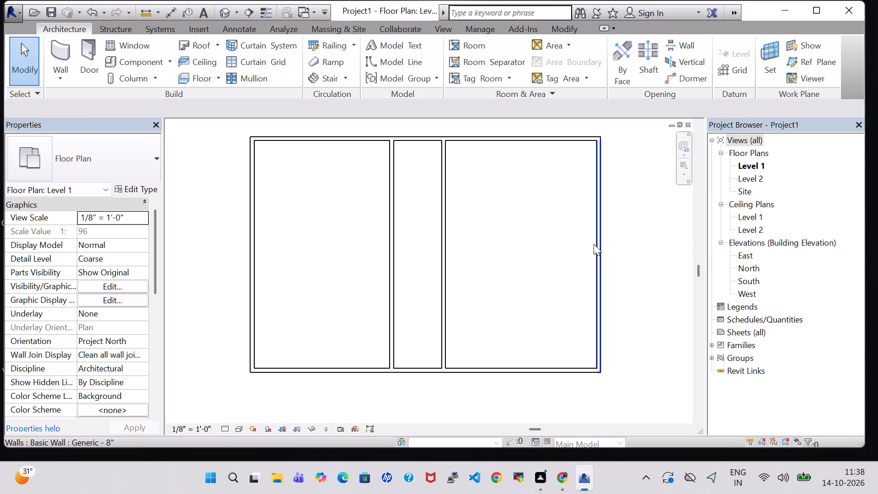
# Draw a third full-depth north-south partition in the western bay, about 12' 9" from the west exterior wall.
pyautogui.moveTo(615, 256); pyautogui.dragTo(607, 250, button='middle')
pyautogui.scroll(-1, 615, 256)
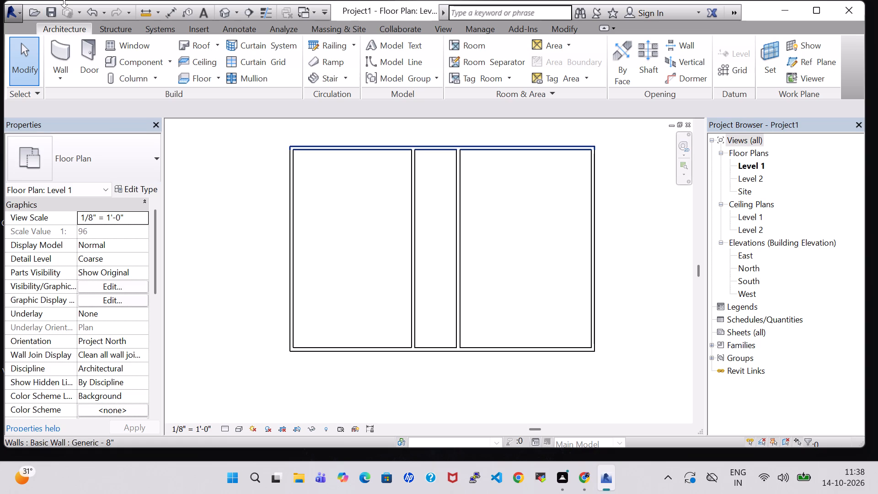
pyautogui.click(59, 50)
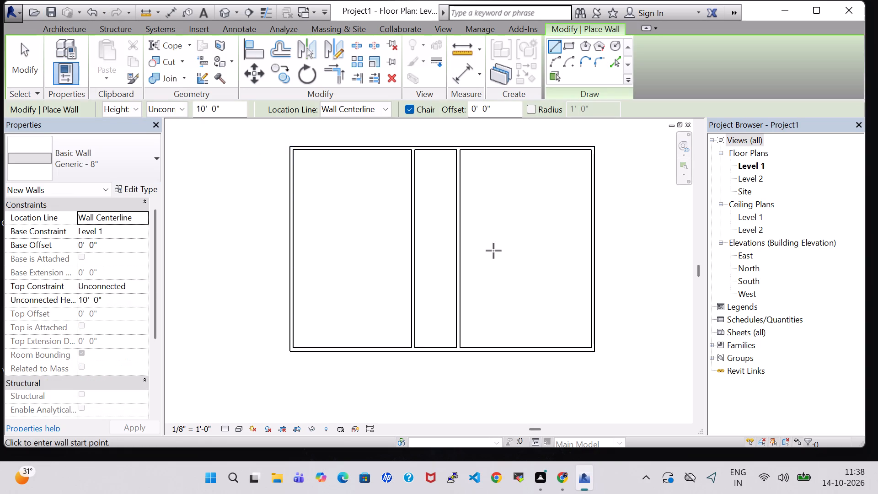
pyautogui.click(356, 149)
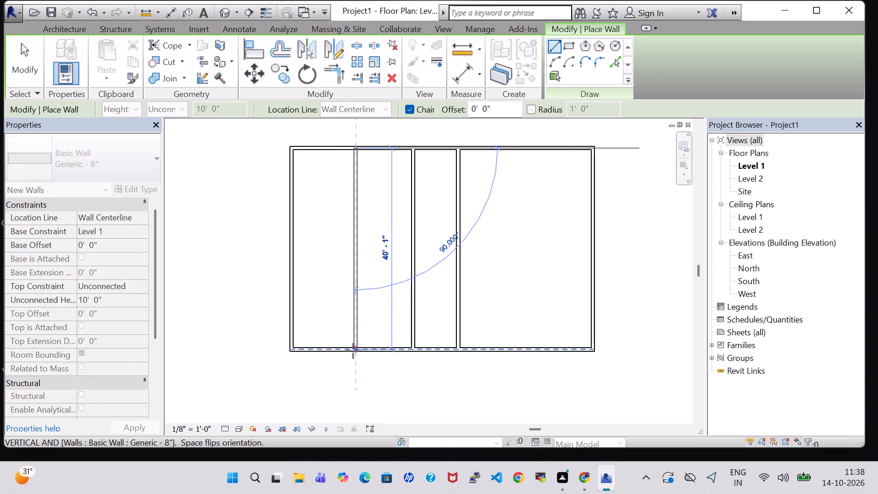
pyautogui.click(353, 351)
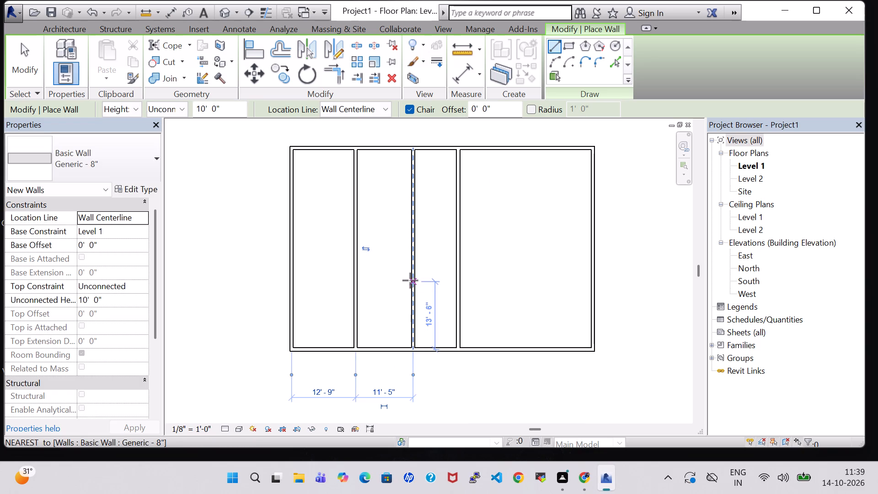
# Draw an east-west partition across the western bay about 16' 7" from the south wall, and a shorter one 6' 6" north of it in the westernmost strip.
pyautogui.click(413, 266)
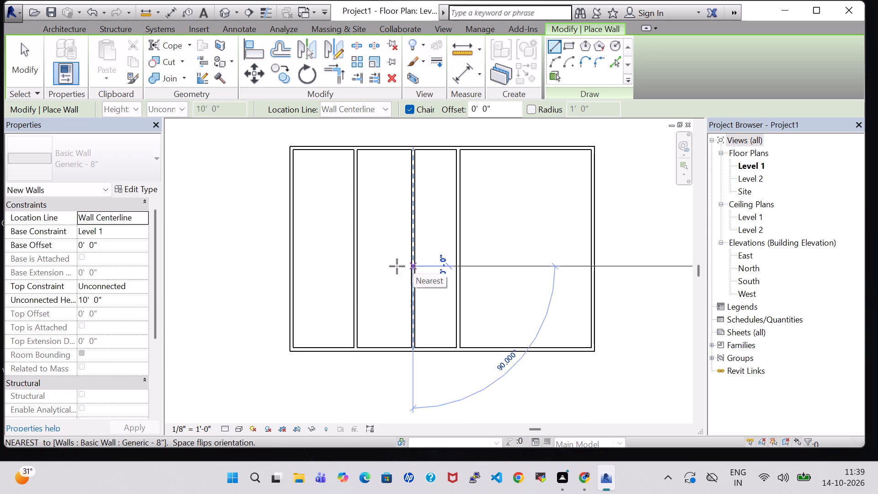
pyautogui.click(291, 264)
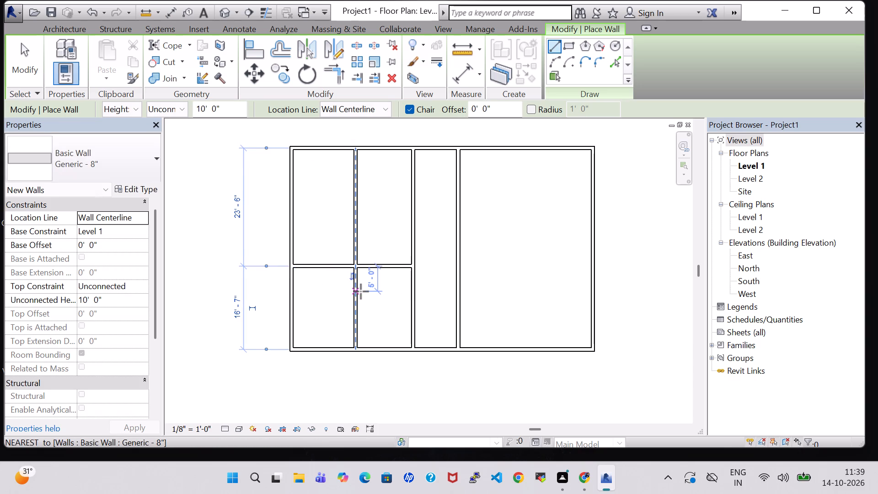
pyautogui.click(290, 233)
pyautogui.click(353, 232)
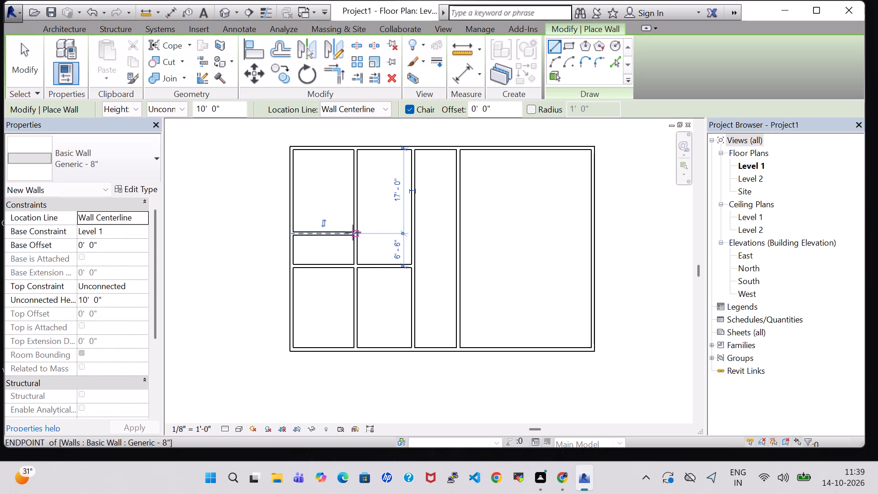
pyautogui.press('Escape')
pyautogui.press('Escape')
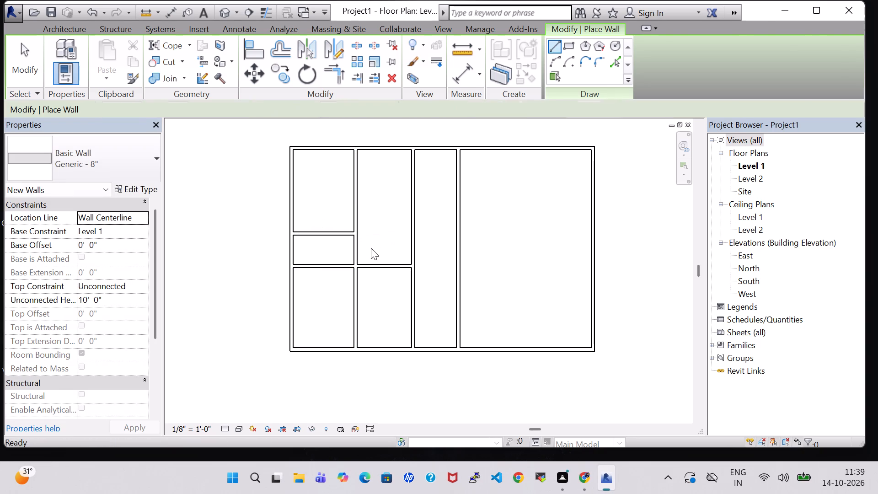
# Split the western bay's north-south partition at the two east-west partitions and delete the segment between them.
pyautogui.click(574, 27)
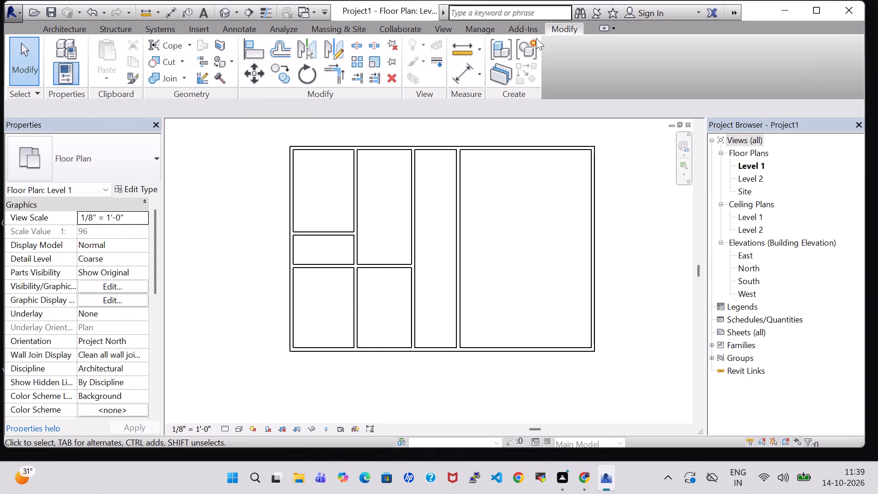
pyautogui.click(364, 49)
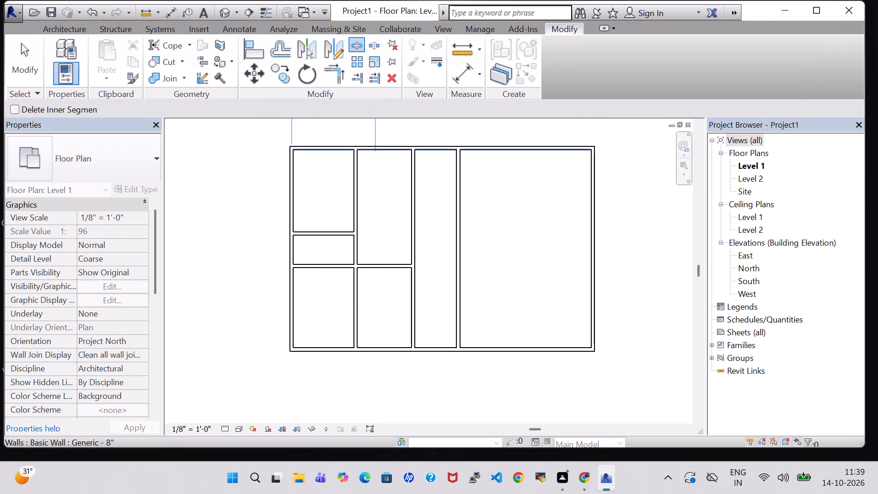
pyautogui.scroll(7, 376, 220)
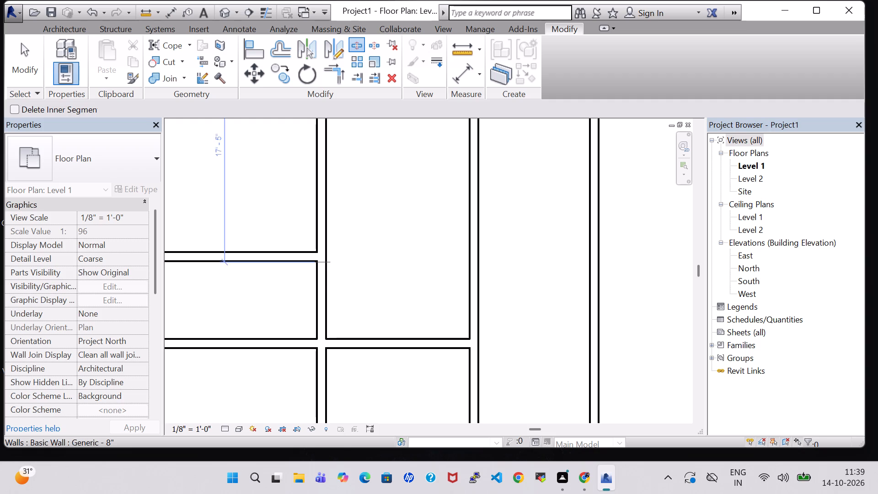
pyautogui.scroll(5, 317, 262)
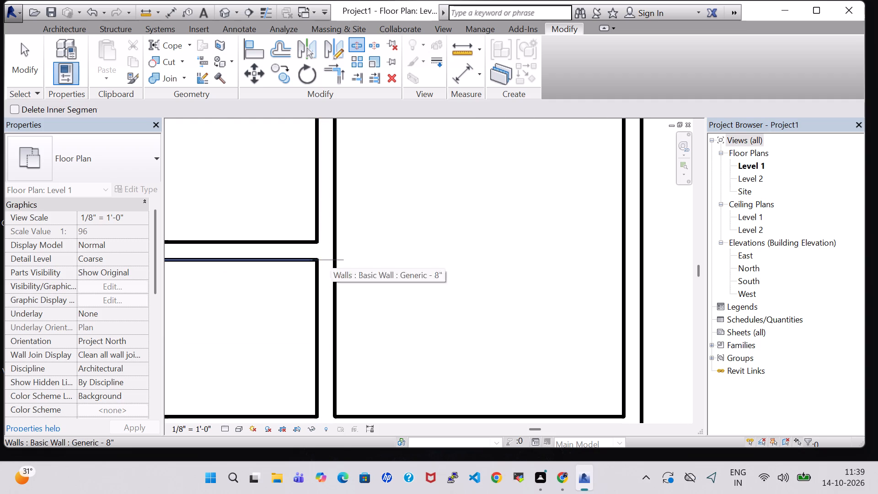
pyautogui.click(330, 260)
pyautogui.moveTo(370, 274); pyautogui.dragTo(401, 160, button='middle')
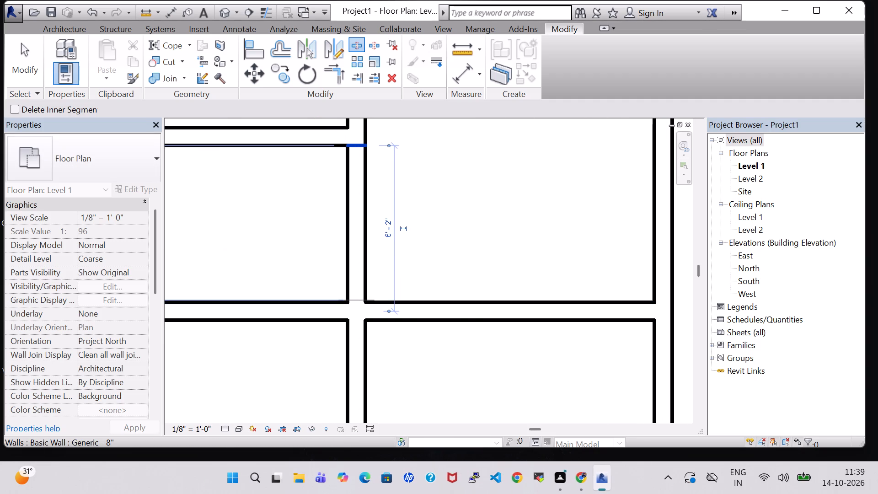
pyautogui.click(360, 300)
pyautogui.press('Escape')
pyautogui.press('Escape')
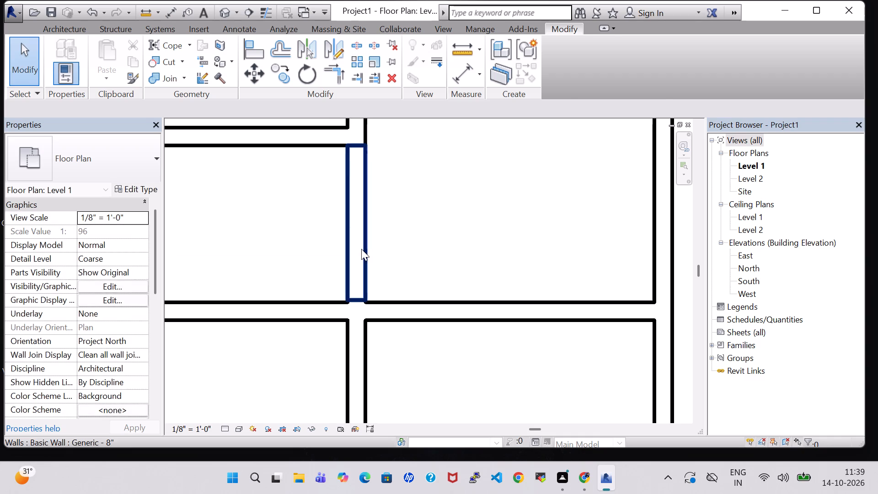
pyautogui.click(361, 249)
pyautogui.press('Delete')
# Cut an opening in the east-west partition, from about 3' 1" east of the western north-south partition to about 2' 11" from the next one.
pyautogui.scroll(-8, 361, 250)
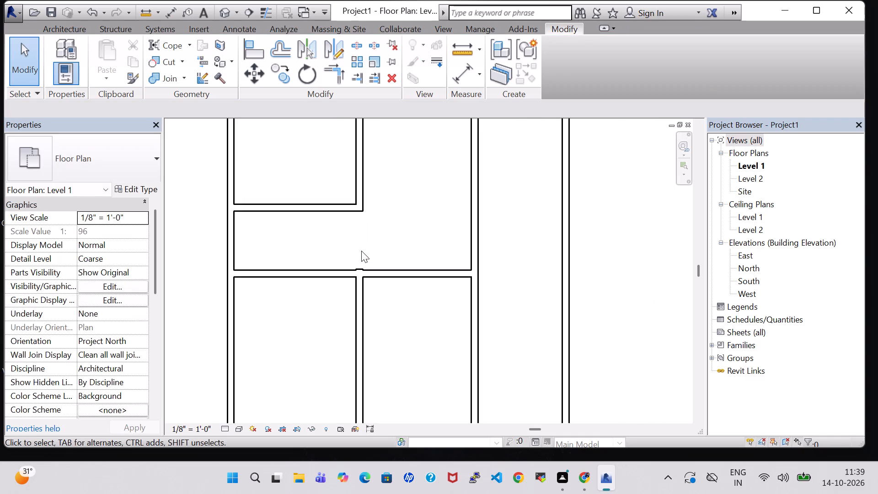
pyautogui.scroll(-2, 362, 251)
pyautogui.moveTo(374, 247); pyautogui.dragTo(372, 267, button='middle')
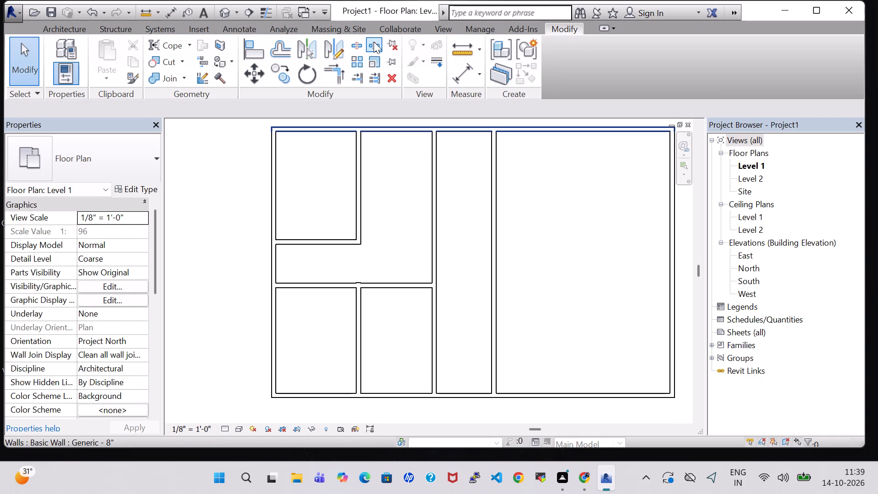
pyautogui.click(355, 42)
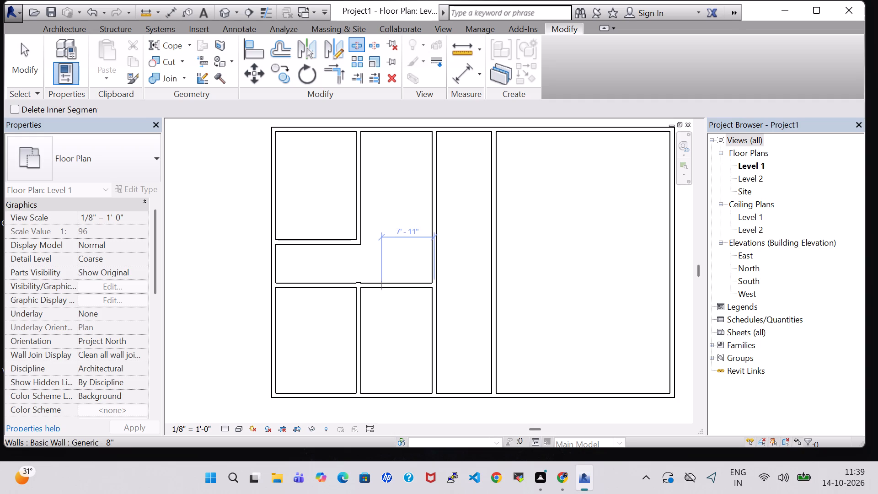
pyautogui.click(379, 287)
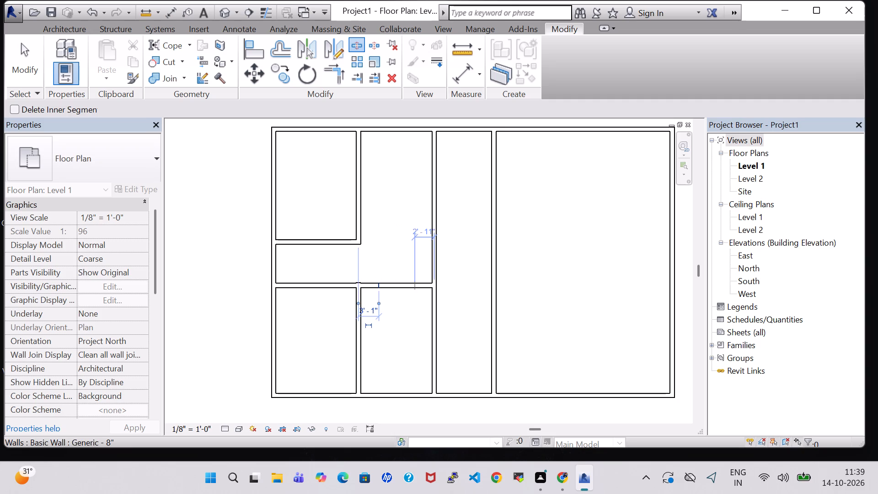
pyautogui.click(415, 287)
pyautogui.press('Escape')
pyautogui.press('Escape')
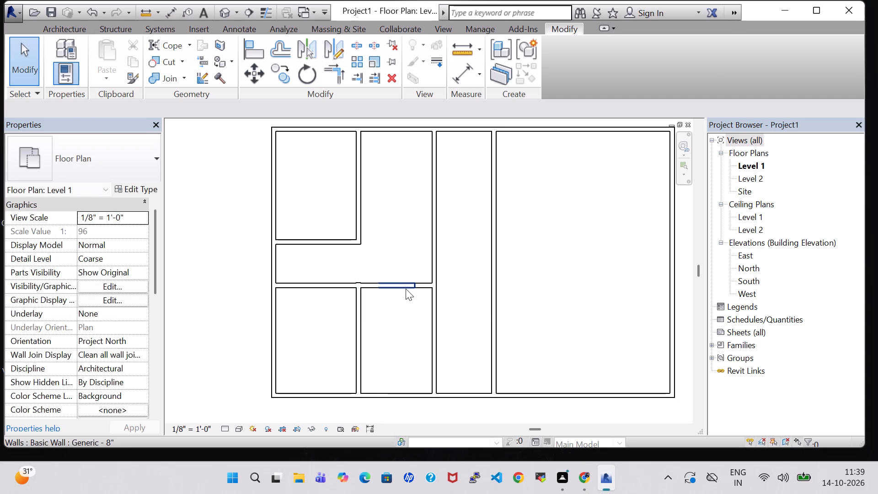
pyautogui.click(406, 289)
pyautogui.press('Delete')
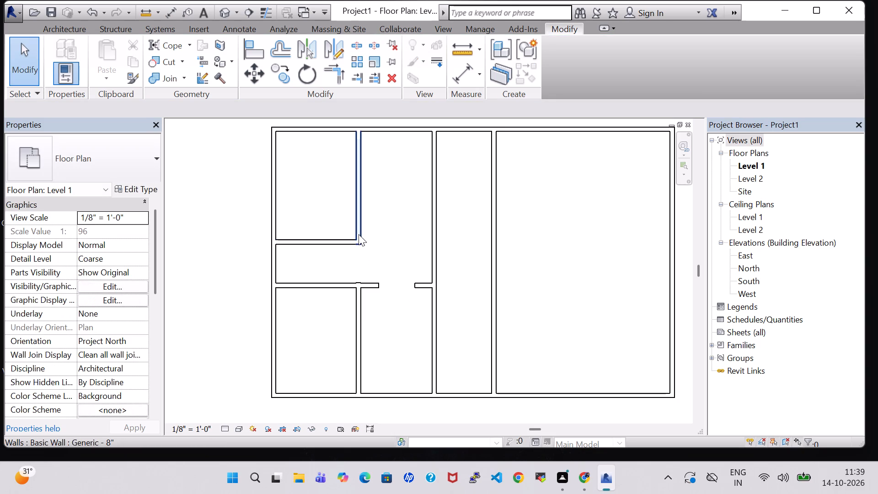
# Draw an east-west partition across the eastern bay to the east exterior wall, about 12' 8" from the south wall.
pyautogui.moveTo(385, 235); pyautogui.dragTo(363, 269, button='middle')
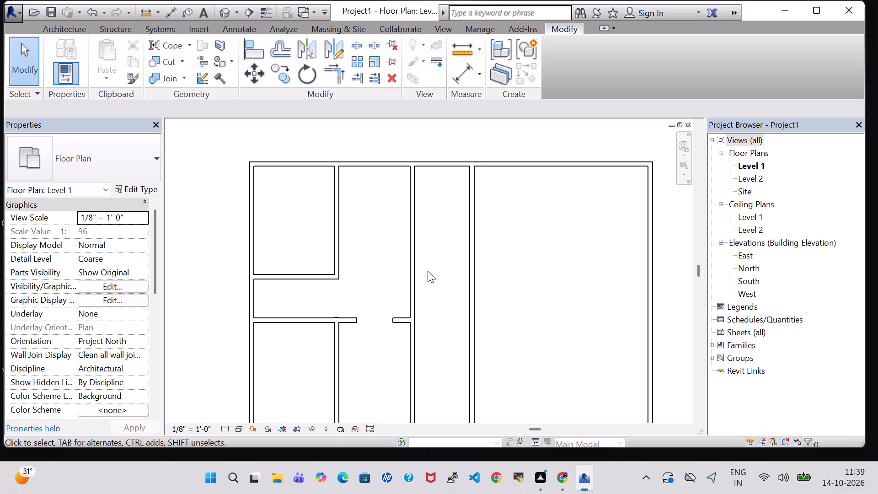
pyautogui.moveTo(564, 325); pyautogui.dragTo(538, 314, button='middle')
pyautogui.scroll(-2, 538, 309)
pyautogui.moveTo(538, 308); pyautogui.dragTo(508, 293, button='middle')
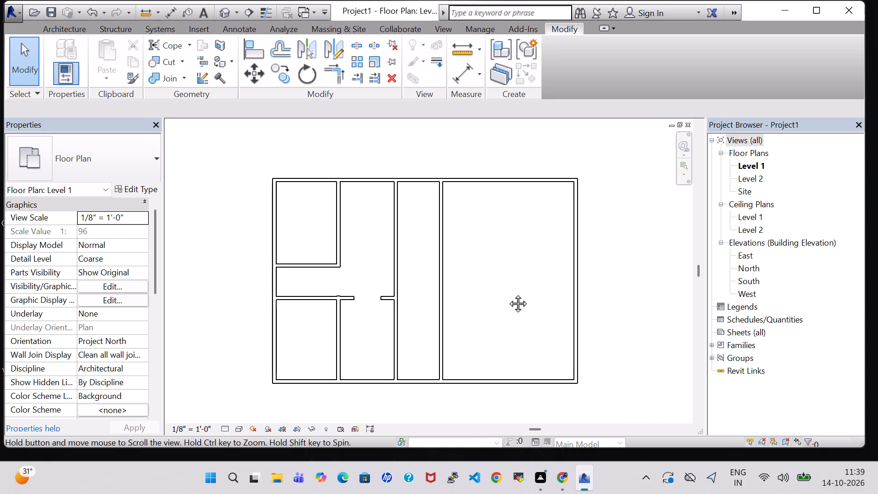
pyautogui.moveTo(508, 293); pyautogui.dragTo(503, 282, button='middle')
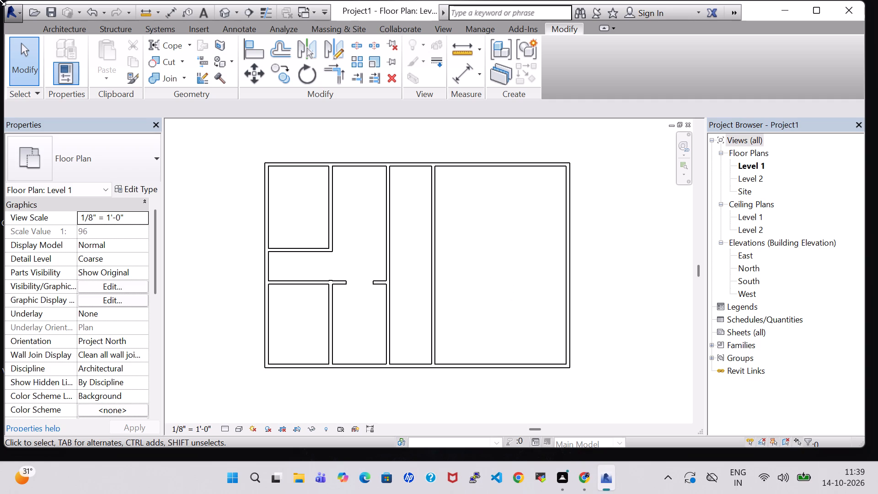
pyautogui.click(68, 32)
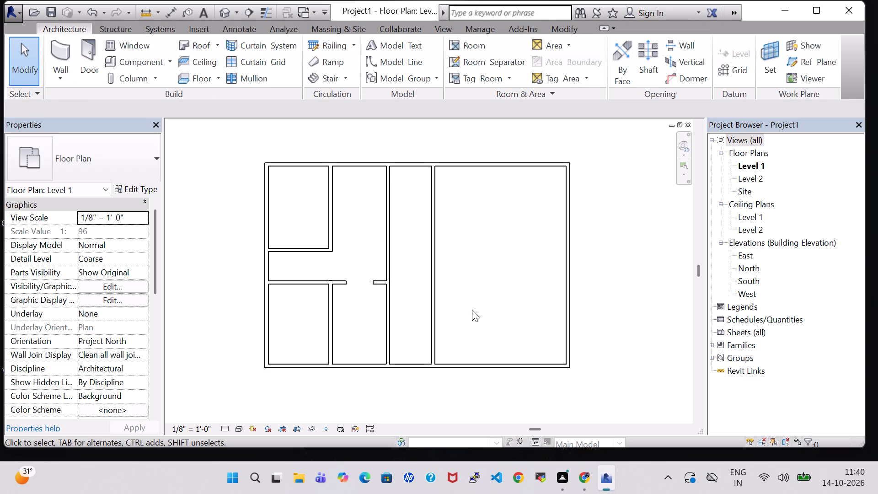
pyautogui.click(70, 53)
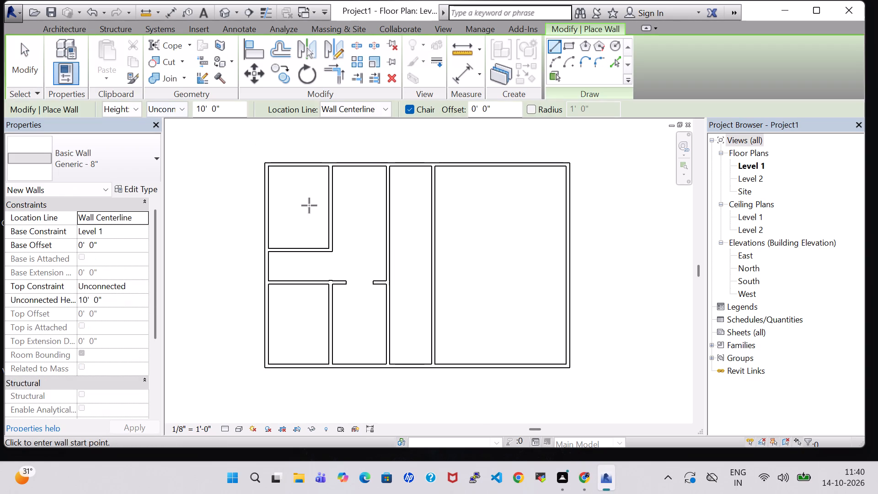
pyautogui.click(433, 302)
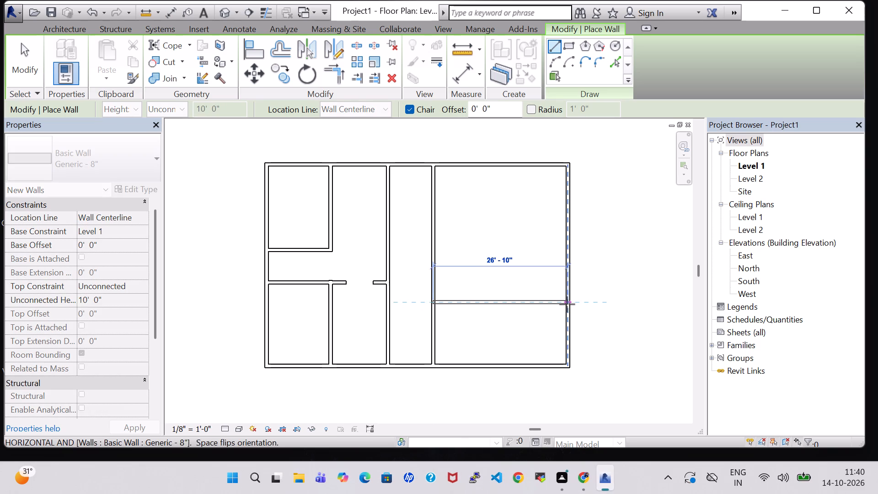
pyautogui.click(567, 304)
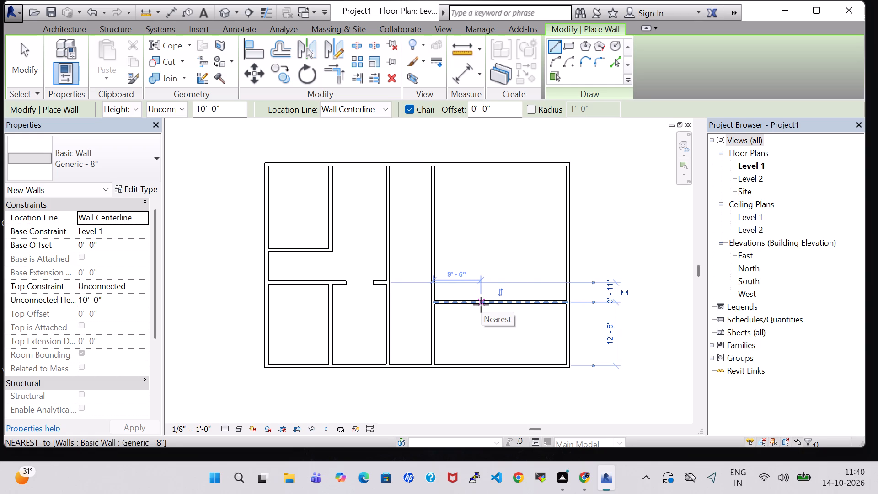
# Divide the eastern bay's southern strip with two north-south partitions, about 10' 8" from the east wall and another 5' 11" further west.
pyautogui.click(514, 305)
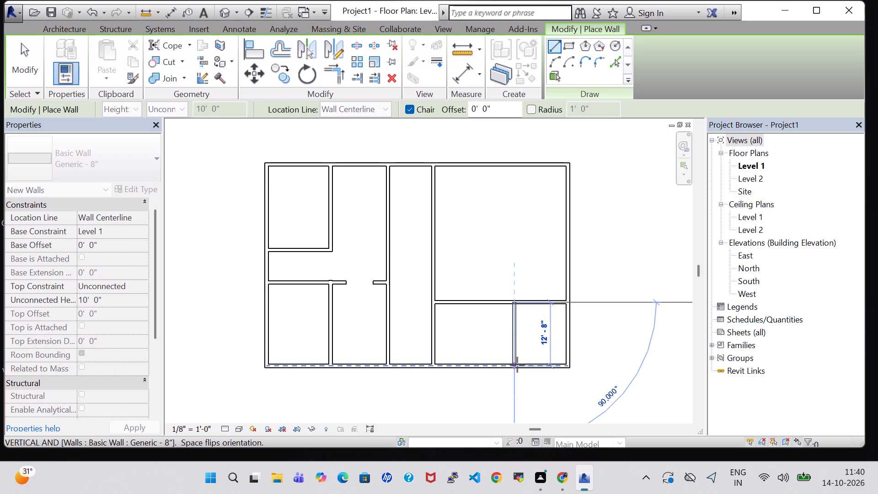
pyautogui.click(517, 365)
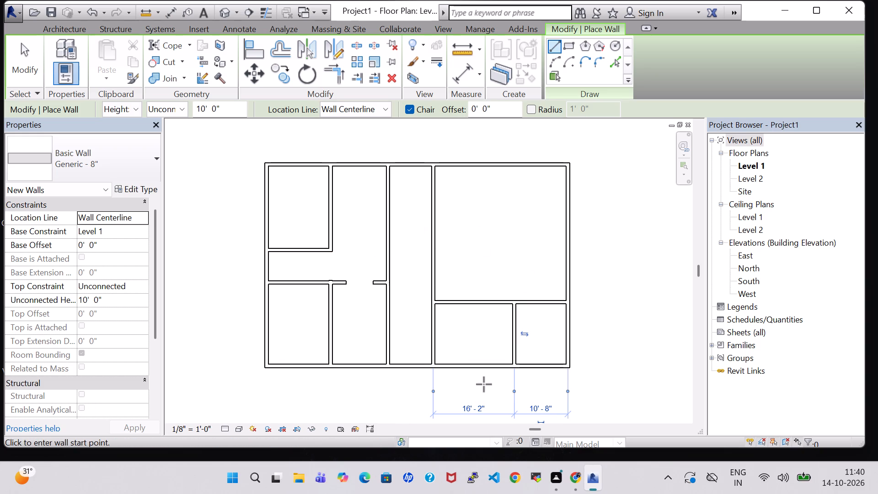
pyautogui.click(485, 366)
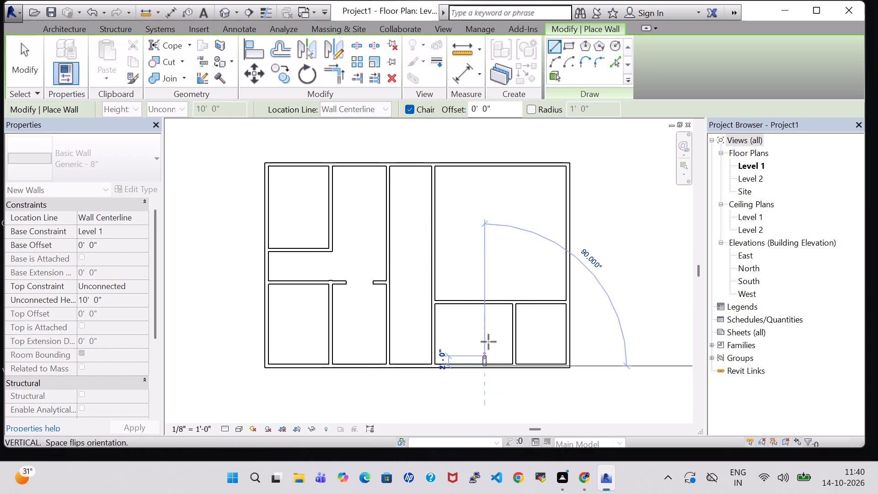
pyautogui.click(486, 305)
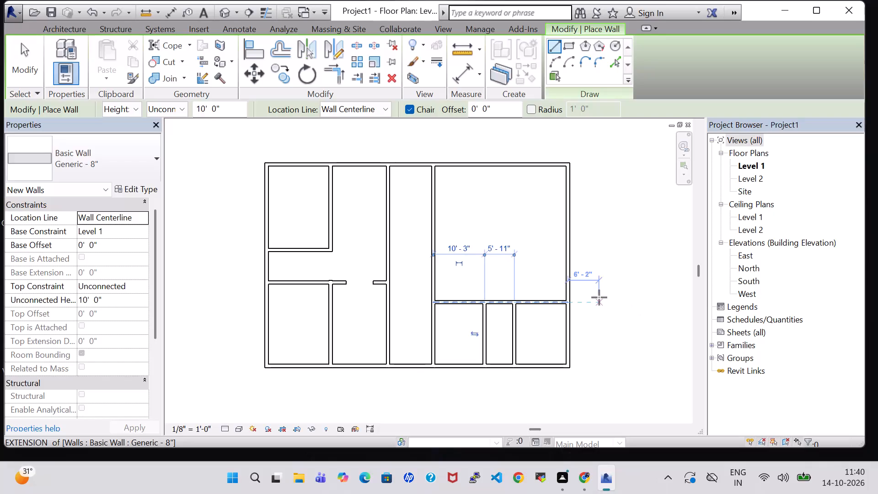
# Draw a three-sided partition enclosure off the east wall, starting at its midpoint, about 16' 7" long and 5' 3" deep.
pyautogui.click(567, 265)
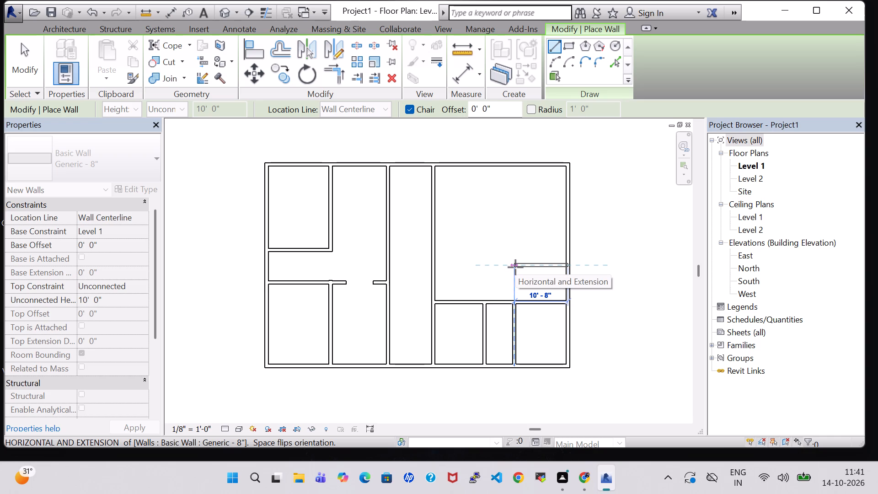
pyautogui.click(490, 263)
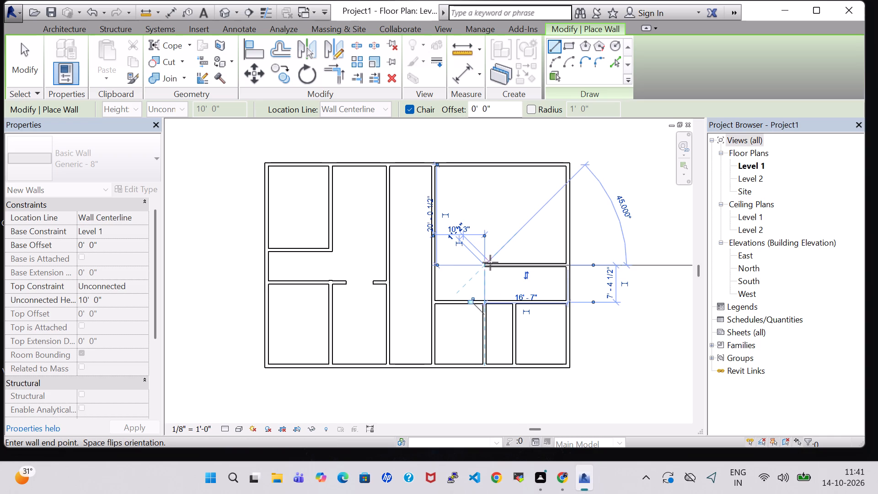
pyautogui.click(487, 239)
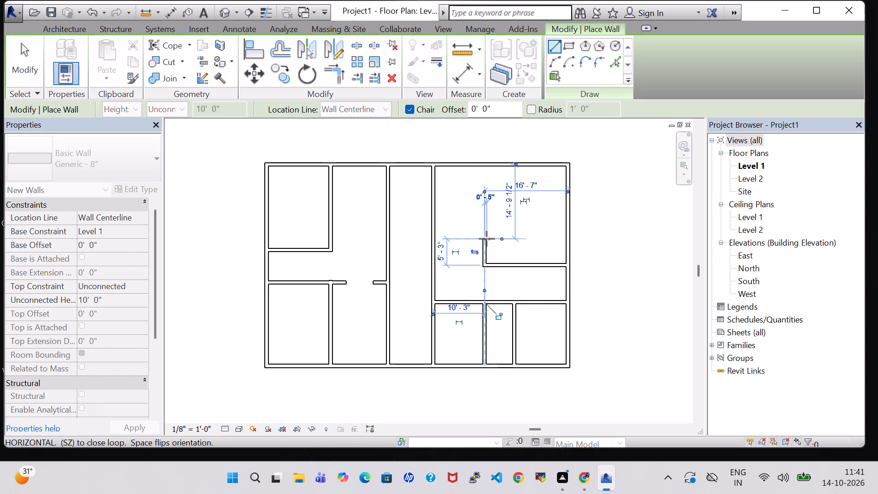
pyautogui.click(564, 239)
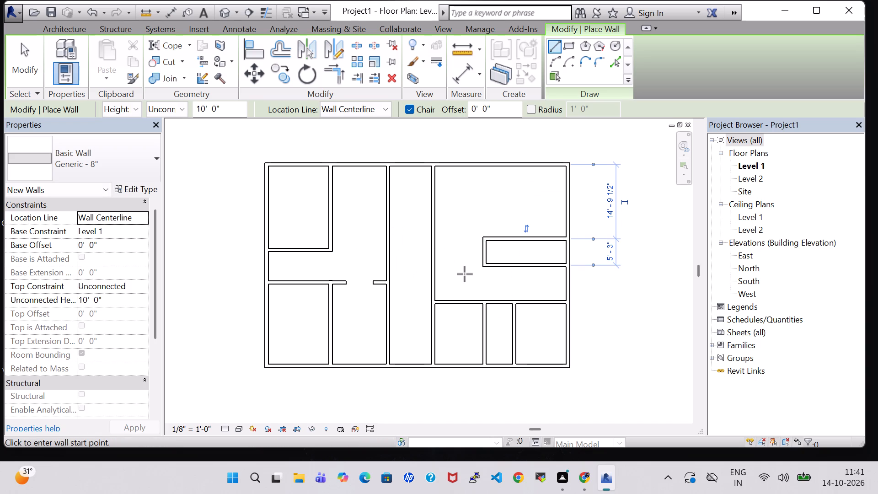
# Draw a north-south partition about 14' 9 1/2" long from the north wall to the enclosure's northwest corner.
pyautogui.click(484, 166)
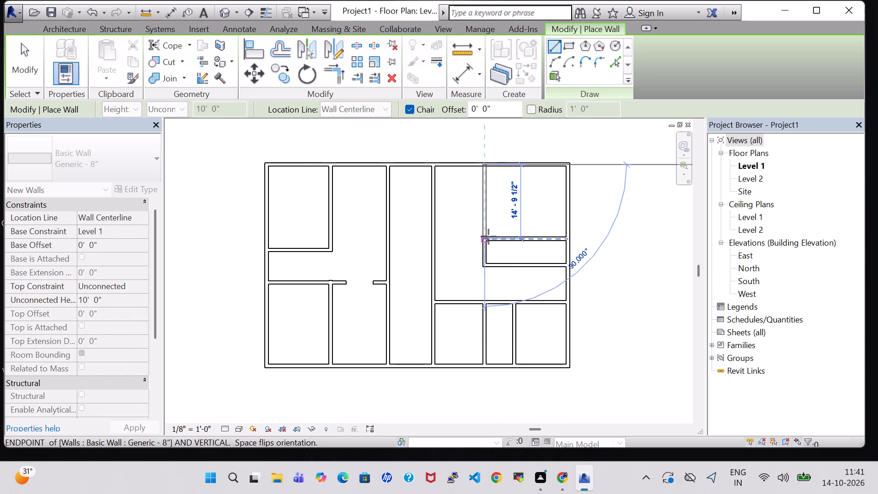
pyautogui.click(489, 238)
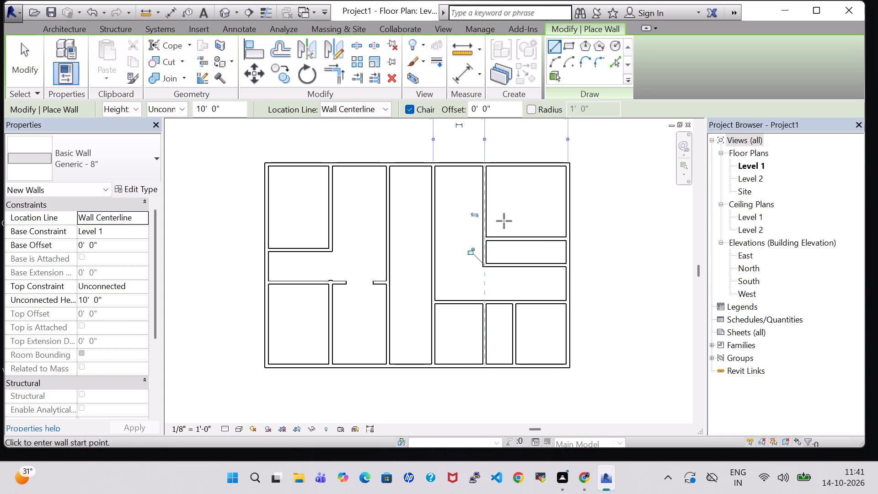
pyautogui.press('Escape')
pyautogui.press('Escape')
# Nudge the enclosure's northern wall north until it is 7' 0" from the enclosure's southern wall.
pyautogui.click(523, 238)
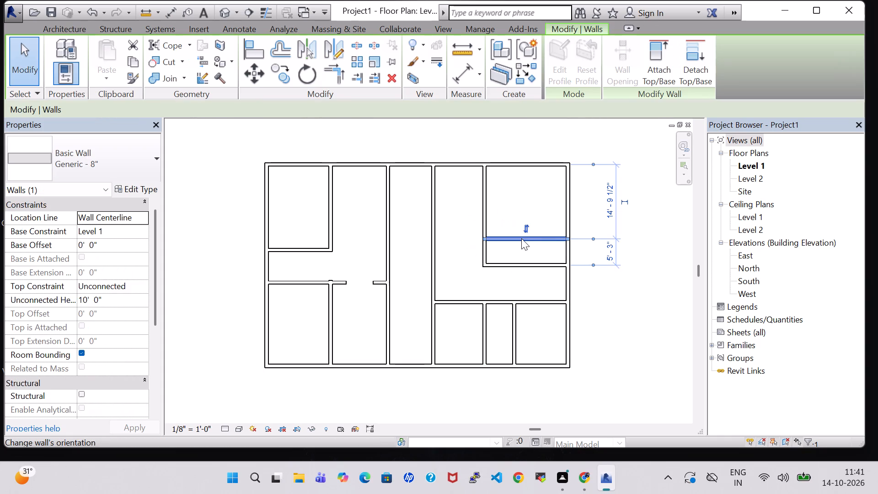
pyautogui.press('Up')
pyautogui.press('Up')
pyautogui.press('Up')
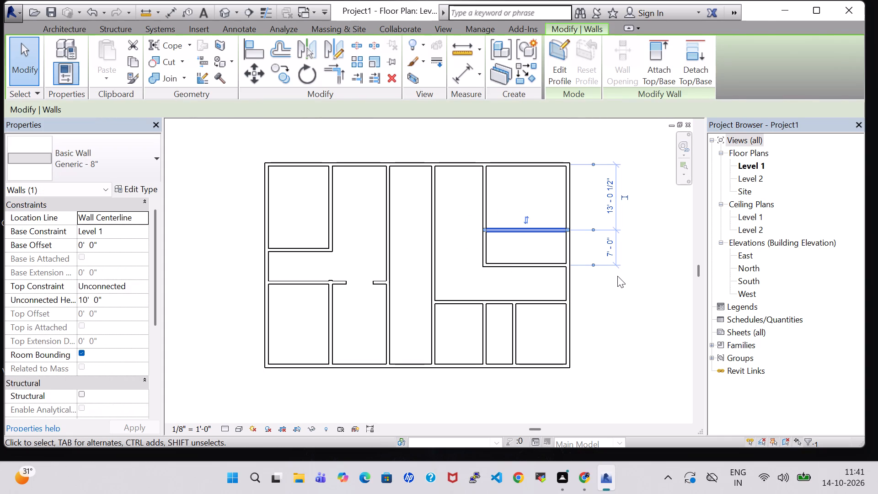
pyautogui.click(617, 276)
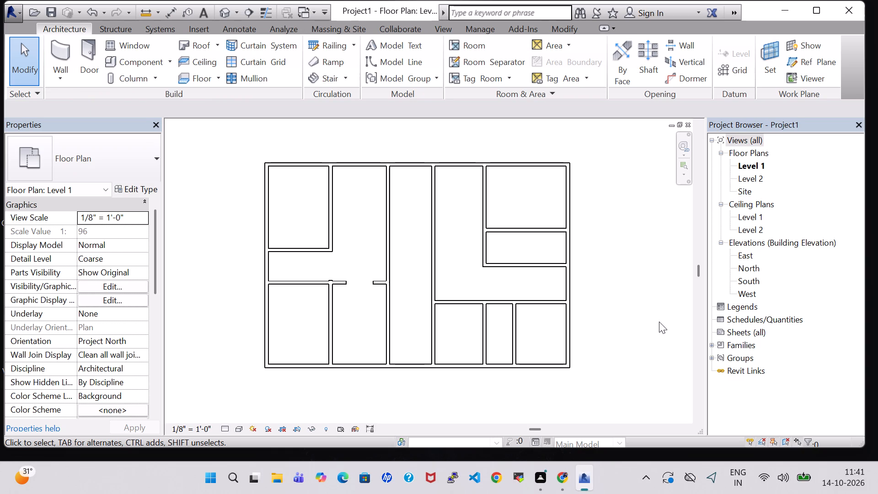
# Draw a 9' 0" east-west partition across the central corridor near its north end.
pyautogui.click(50, 45)
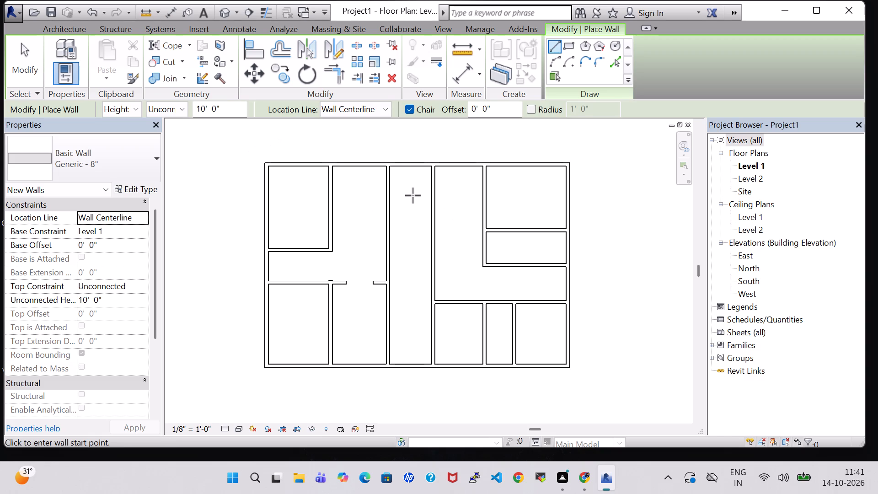
pyautogui.click(387, 198)
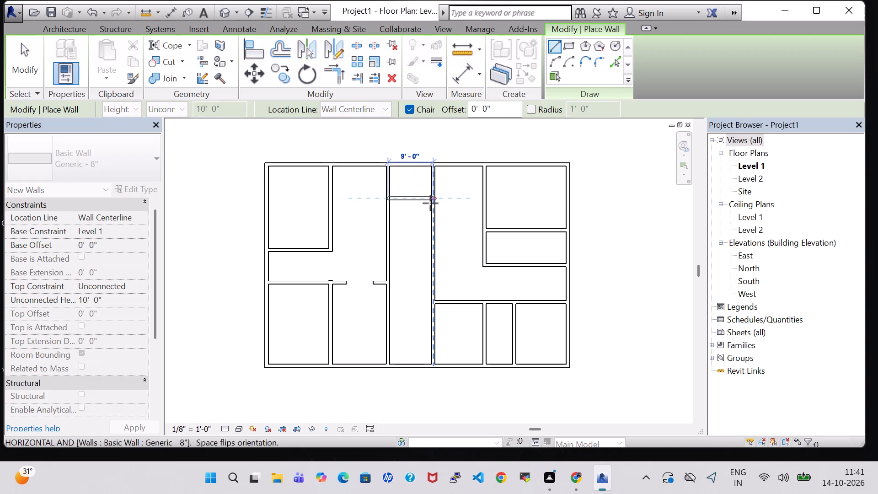
pyautogui.click(430, 203)
pyautogui.press('Escape')
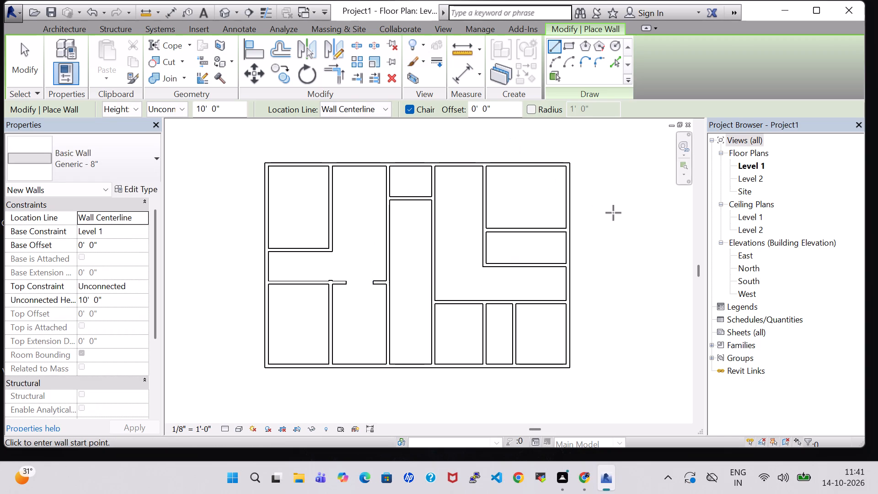
# Nudge the southwest room's north-south partition slightly south so its north end no longer projects past the east-west partition.
pyautogui.press('Escape')
pyautogui.moveTo(595, 215); pyautogui.dragTo(597, 206, button='middle')
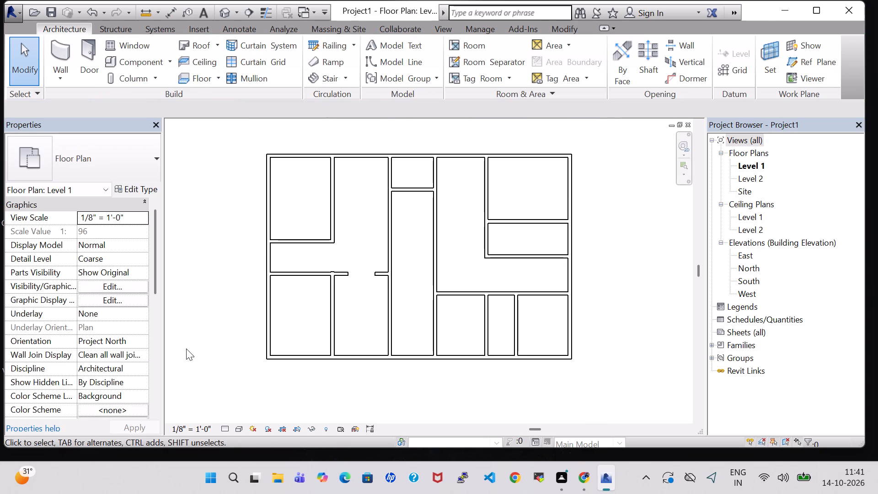
pyautogui.scroll(4, 186, 349)
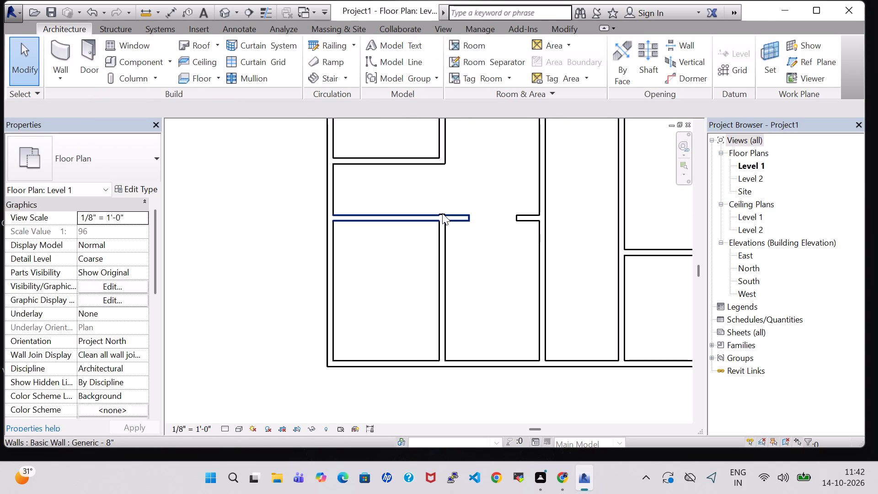
pyautogui.click(441, 213)
pyautogui.scroll(4, 459, 172)
pyautogui.click(451, 211)
pyautogui.click(434, 242)
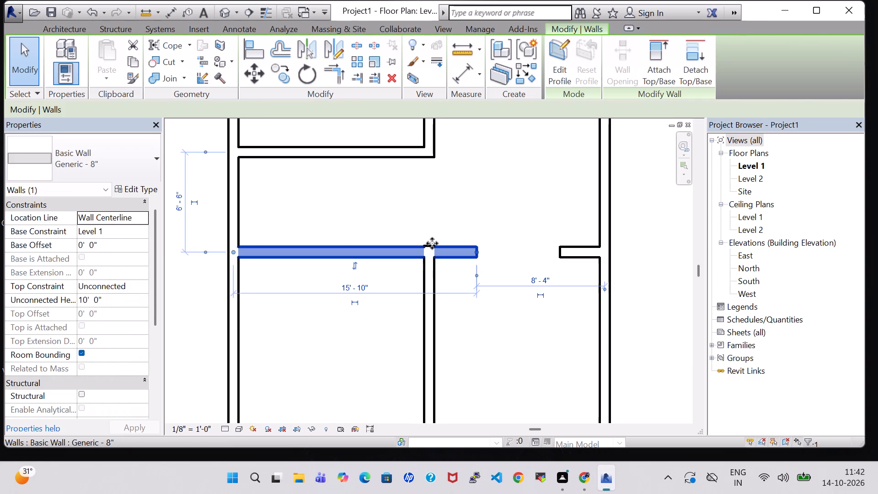
pyautogui.click(460, 235)
pyautogui.click(431, 245)
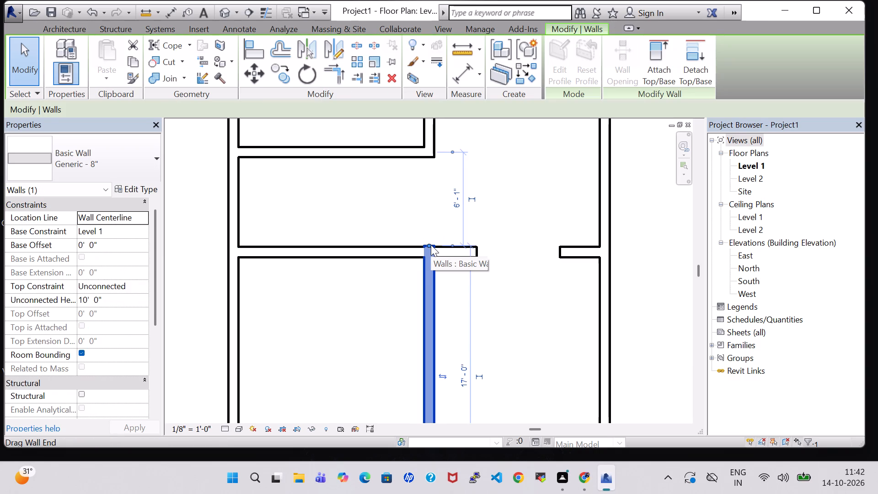
pyautogui.press('Down')
pyautogui.click(333, 344)
pyautogui.scroll(-3, 347, 381)
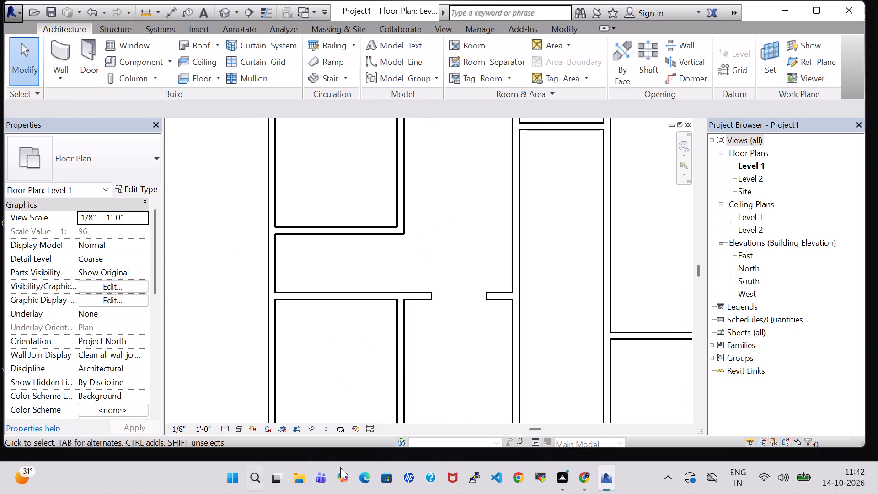
pyautogui.scroll(-4, 404, 322)
pyautogui.moveTo(514, 282); pyautogui.dragTo(468, 264, button='middle')
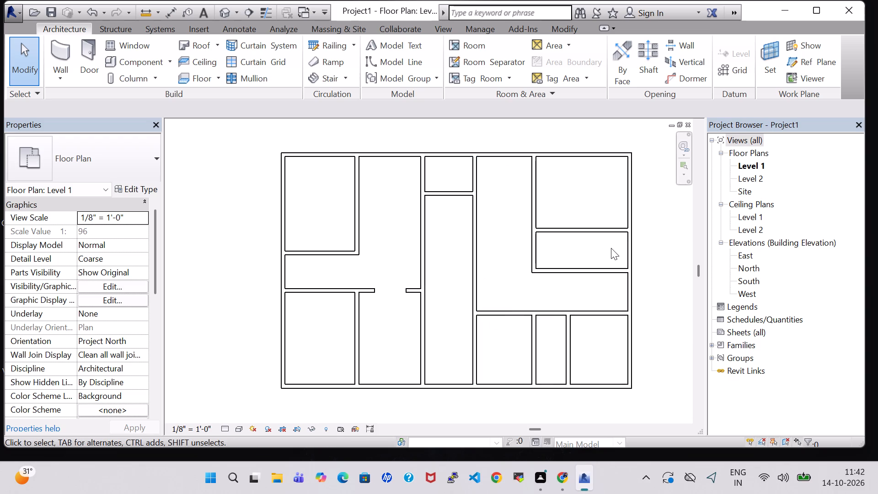
# Inspect the wall layout in the default 3D view from several angles and return to the Level 1 floor plan.
pyautogui.moveTo(661, 255); pyautogui.dragTo(600, 238, button='middle')
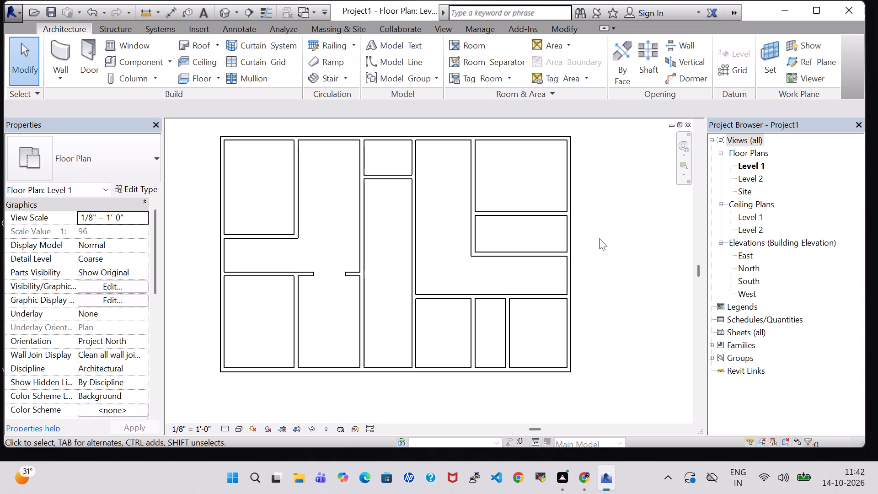
pyautogui.click(217, 11)
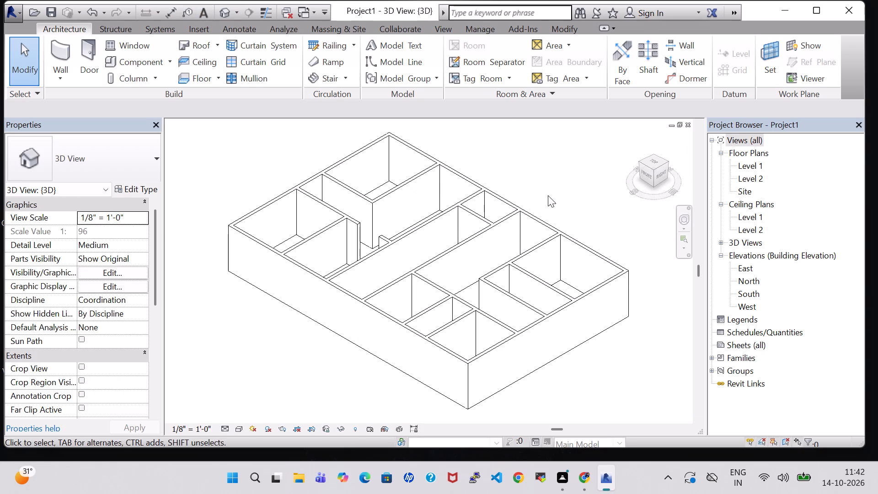
pyautogui.keyDown('shift'); pyautogui.moveTo(347, 360); pyautogui.dragTo(377, 371, button='middle'); pyautogui.keyUp('shift')
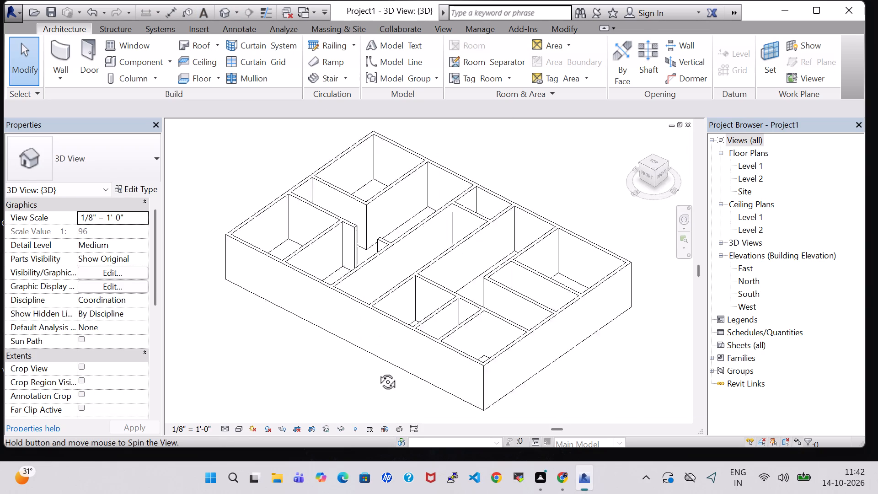
pyautogui.keyDown('shift'); pyautogui.moveTo(377, 371); pyautogui.dragTo(426, 337, button='middle'); pyautogui.keyUp('shift')
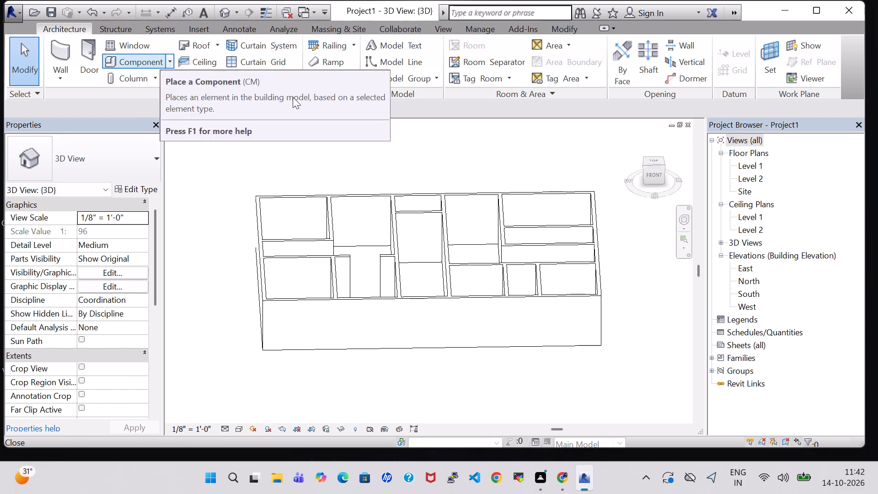
pyautogui.doubleClick(753, 165)
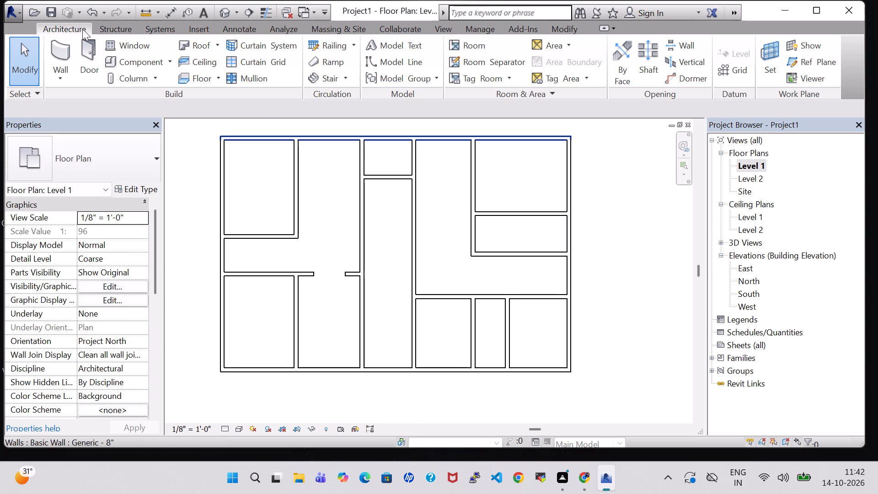
# Split the south exterior wall at both inner faces of the central corridor and delete the segment between them.
pyautogui.click(570, 32)
pyautogui.scroll(3, 392, 408)
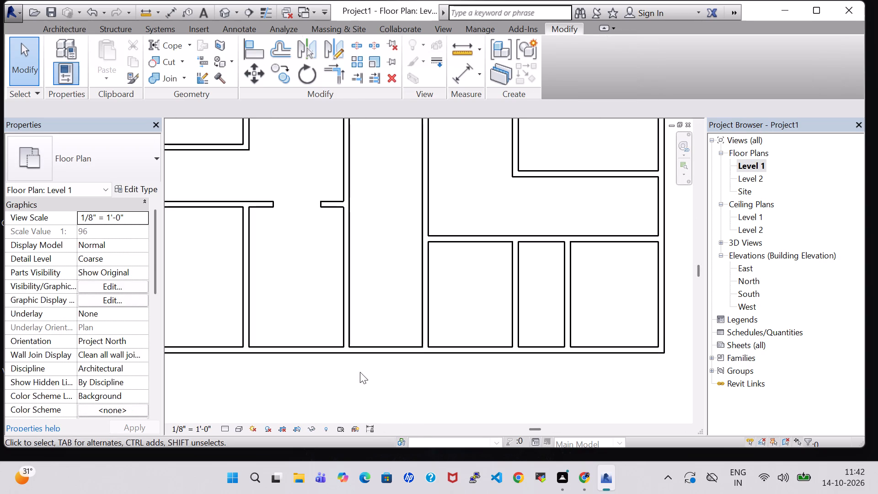
pyautogui.click(358, 49)
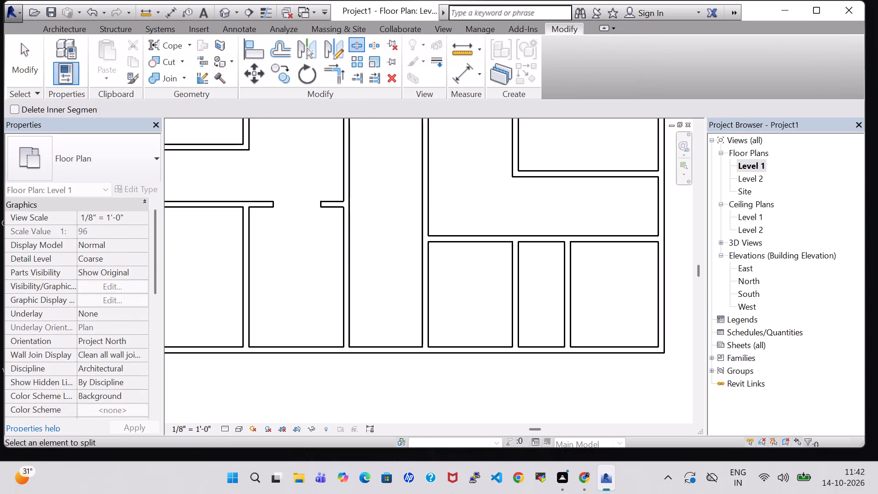
pyautogui.scroll(6, 350, 349)
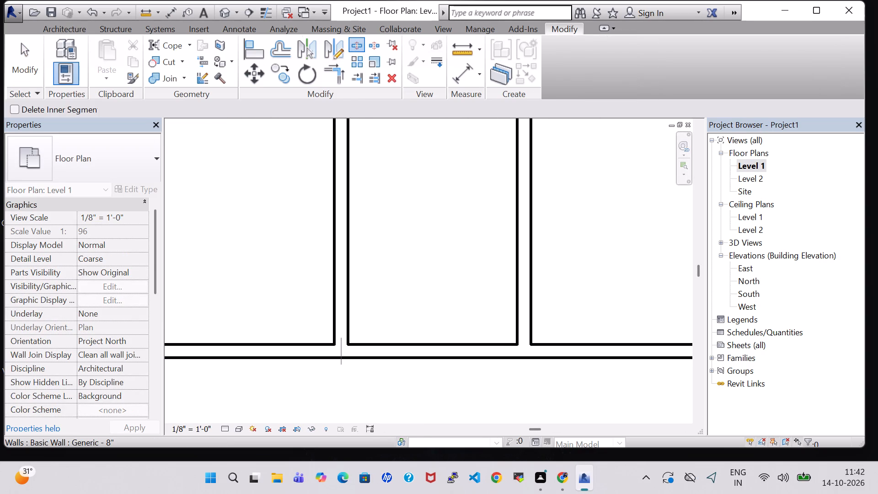
pyautogui.click(348, 355)
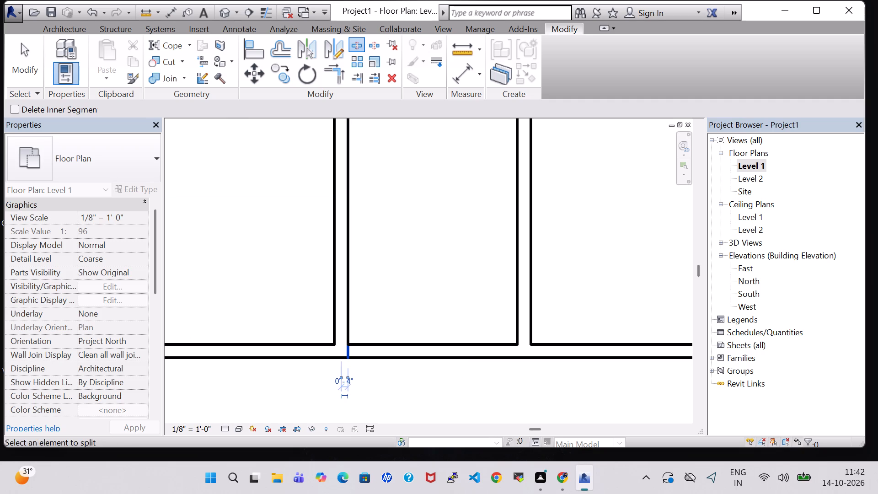
pyautogui.click(518, 351)
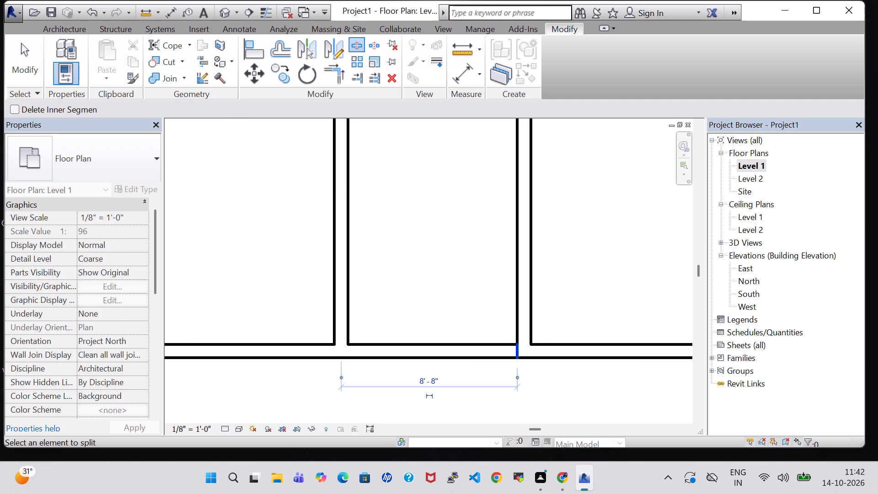
pyautogui.press('Escape')
pyautogui.press('Escape')
pyautogui.click(444, 353)
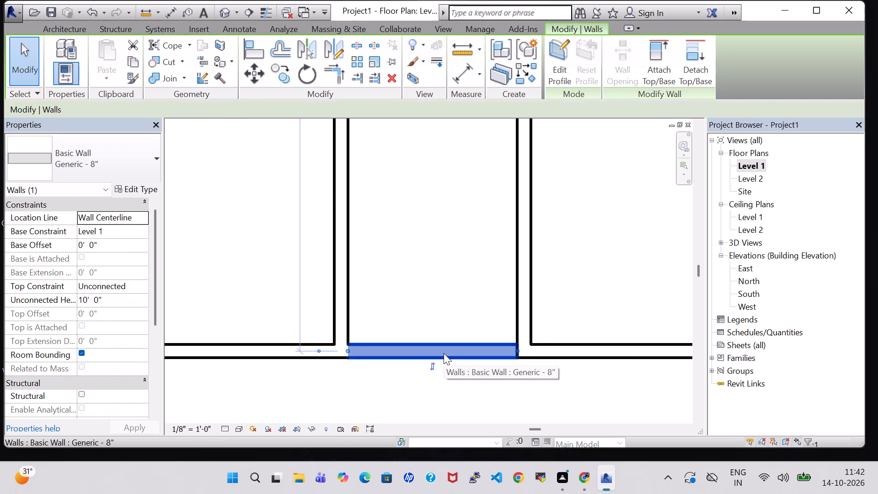
pyautogui.press('Delete')
# Examine the whole floor plan around the central corridor's open south end.
pyautogui.scroll(-2, 73, 342)
pyautogui.scroll(-2, 257, 257)
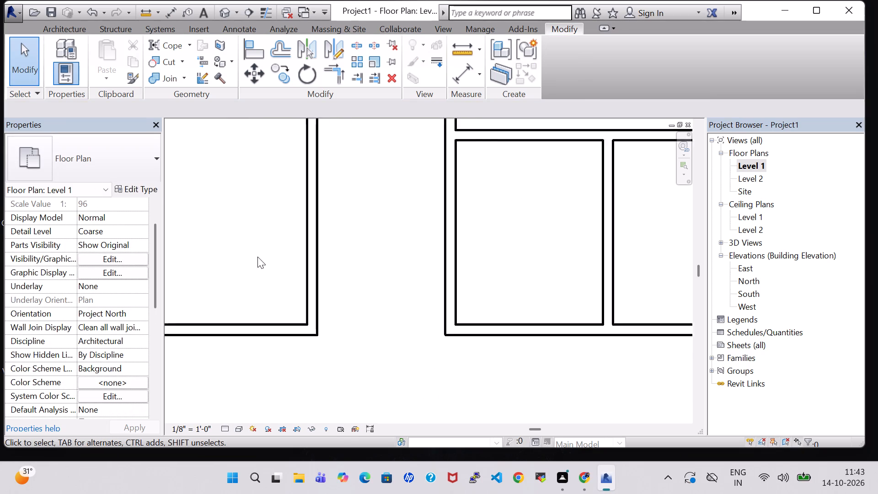
pyautogui.scroll(-2, 257, 257)
pyautogui.scroll(-1, 357, 211)
pyautogui.moveTo(355, 203); pyautogui.dragTo(388, 218, button='middle')
pyautogui.scroll(-2, 388, 218)
pyautogui.moveTo(388, 177); pyautogui.dragTo(401, 240, button='middle')
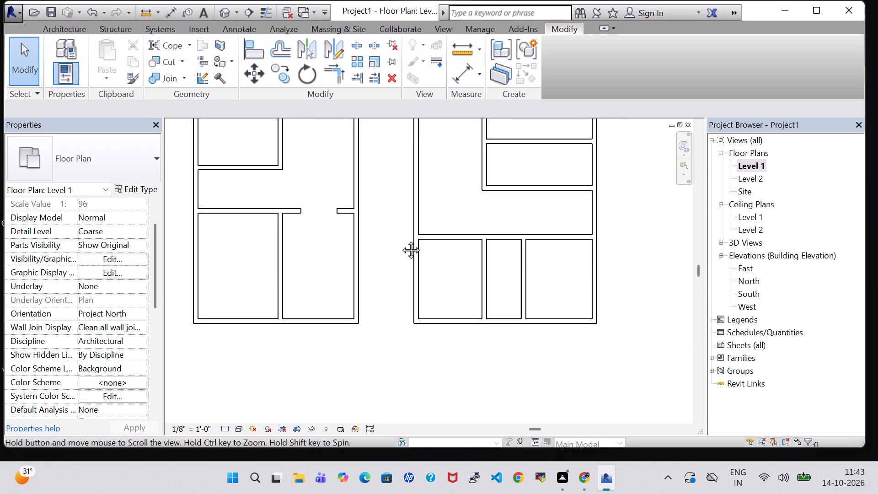
pyautogui.moveTo(401, 240); pyautogui.dragTo(407, 271, button='middle')
pyautogui.scroll(-1, 407, 271)
pyautogui.middleClick(404, 229)
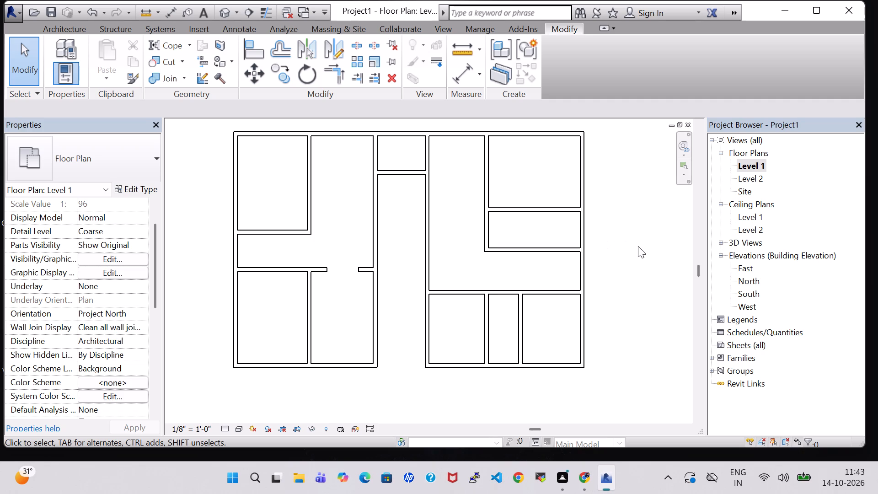
pyautogui.moveTo(630, 250); pyautogui.dragTo(642, 253, button='middle')
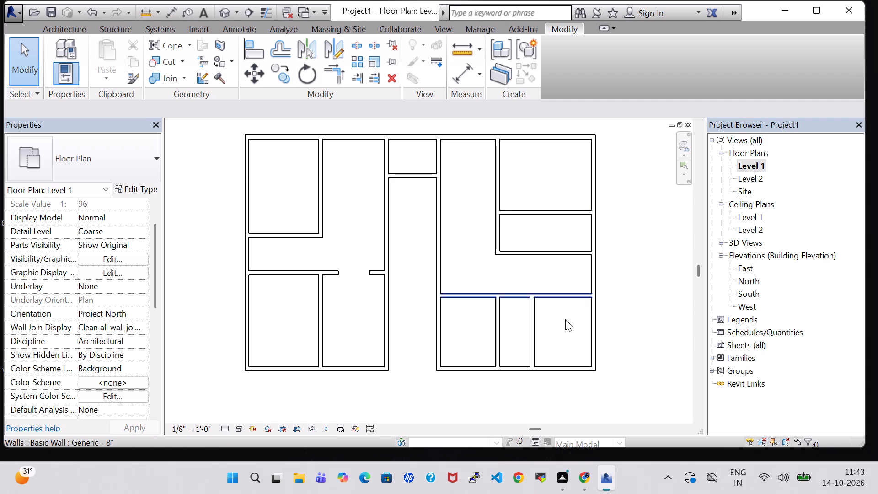
# Split the partition north of the southeast room about 9' 4" and 4' 6" from the east wall, and delete the segment between.
pyautogui.click(362, 40)
pyautogui.scroll(2, 564, 438)
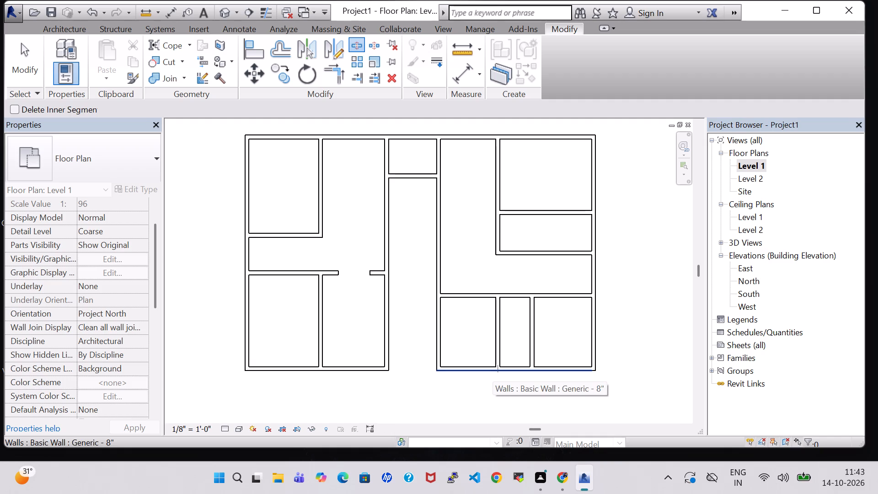
pyautogui.scroll(4, 489, 373)
pyautogui.moveTo(615, 311); pyautogui.dragTo(381, 393, button='middle')
pyautogui.moveTo(375, 392); pyautogui.dragTo(397, 381, button='middle')
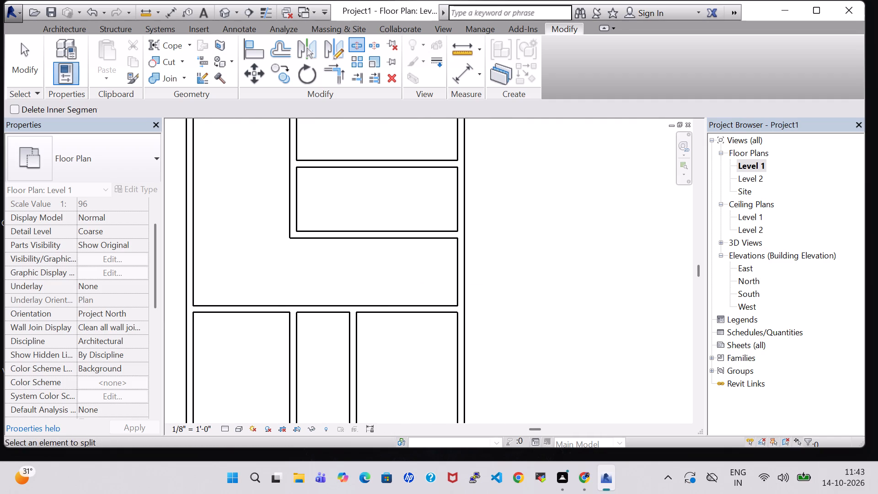
pyautogui.click(367, 309)
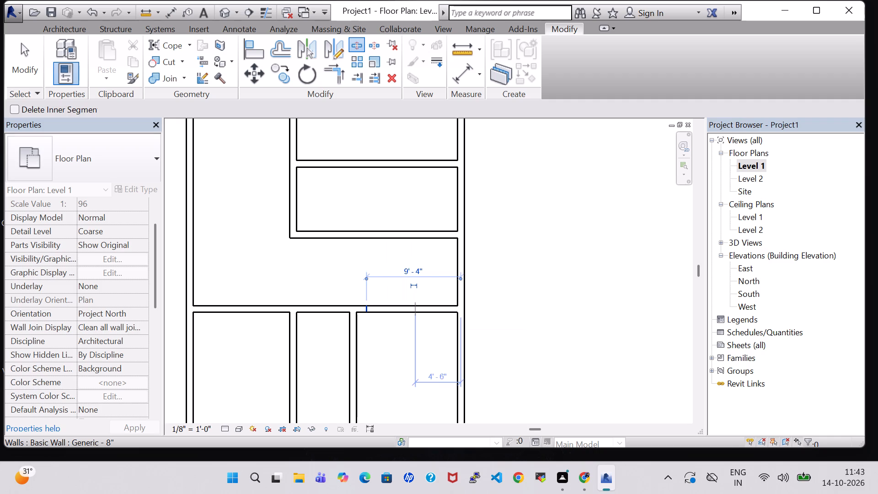
pyautogui.click(416, 309)
pyautogui.press('Escape')
pyautogui.press('Escape')
pyautogui.press('Escape')
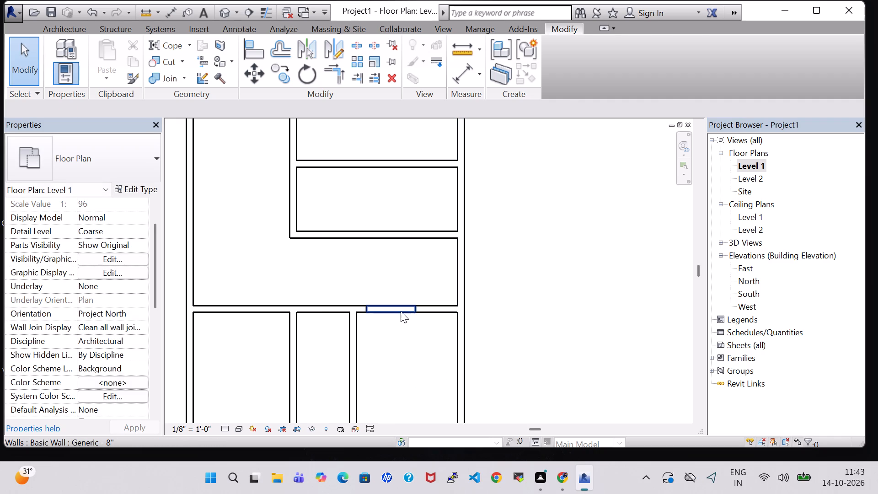
pyautogui.click(401, 311)
pyautogui.press('Delete')
# Draw a north-south wall about 7' 0 1/2" long, about 3' 11" from the east wall, from the southeast room's wall stub to the enclosure's southern wall.
pyautogui.scroll(-2, 401, 315)
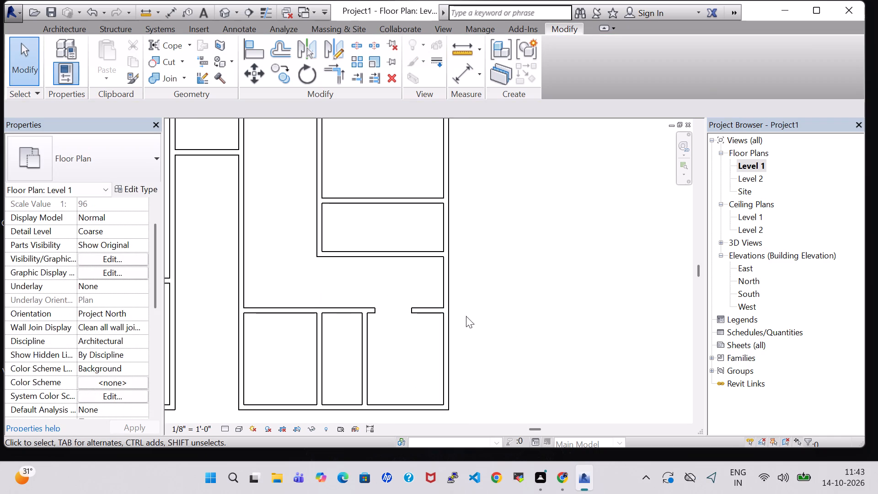
pyautogui.moveTo(528, 316); pyautogui.dragTo(531, 245, button='middle')
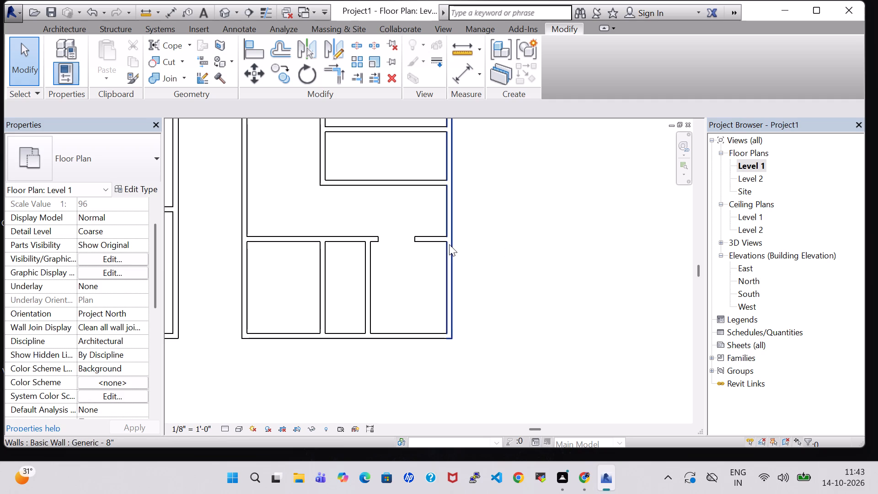
pyautogui.click(56, 33)
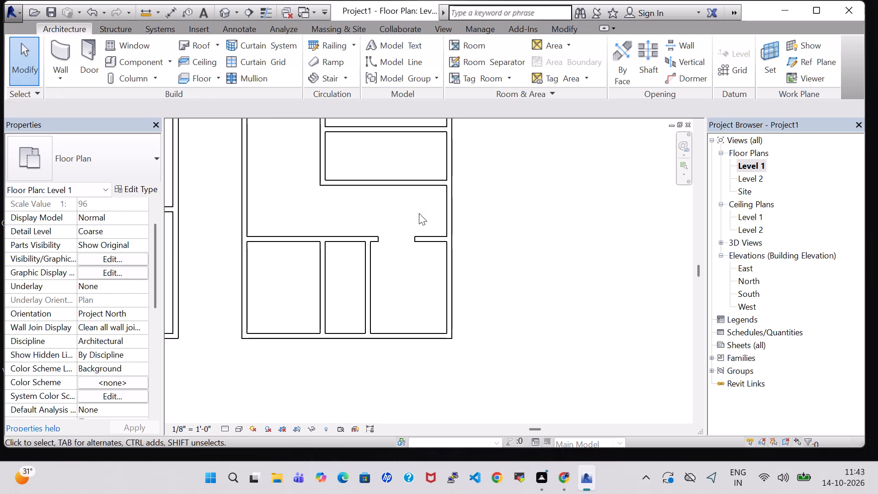
pyautogui.click(56, 44)
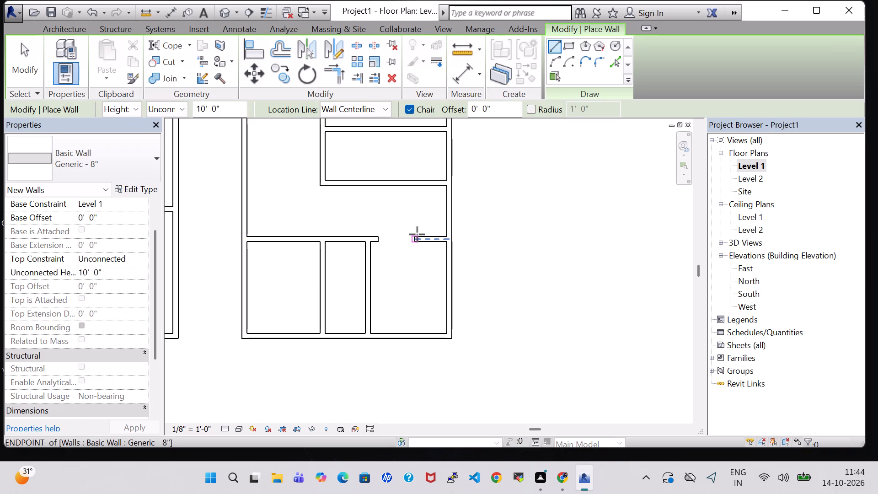
pyautogui.scroll(3, 417, 234)
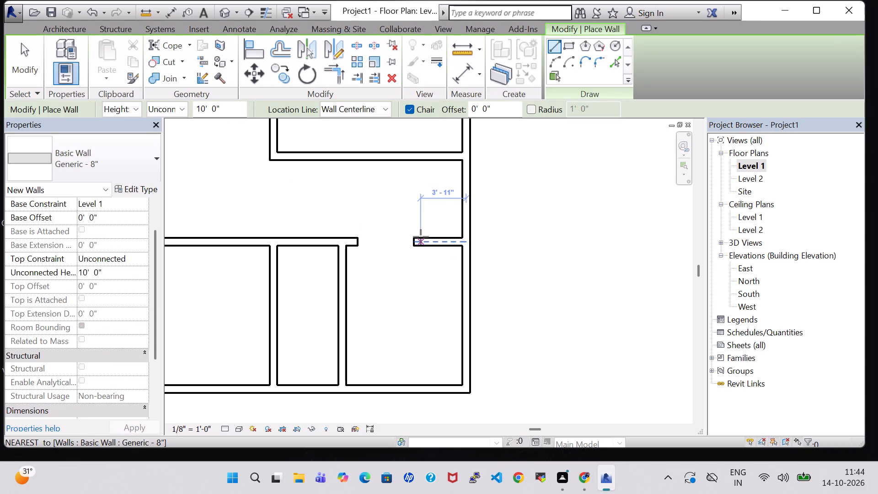
pyautogui.click(421, 237)
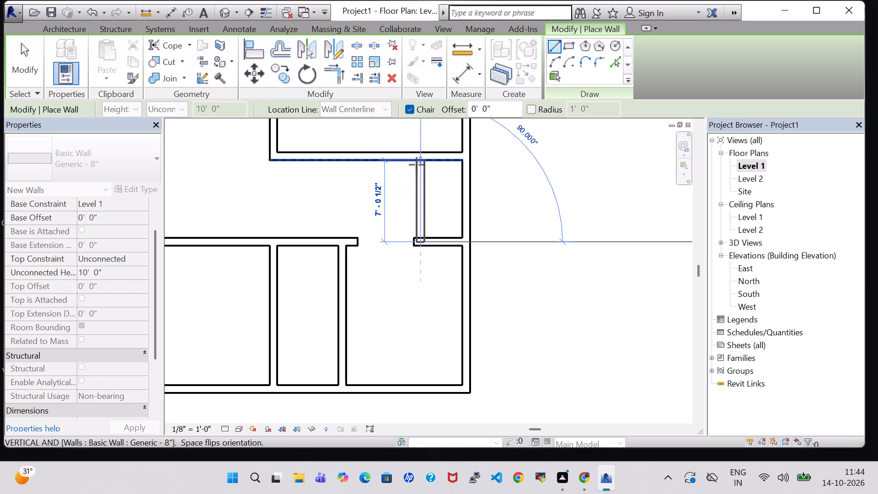
pyautogui.click(417, 165)
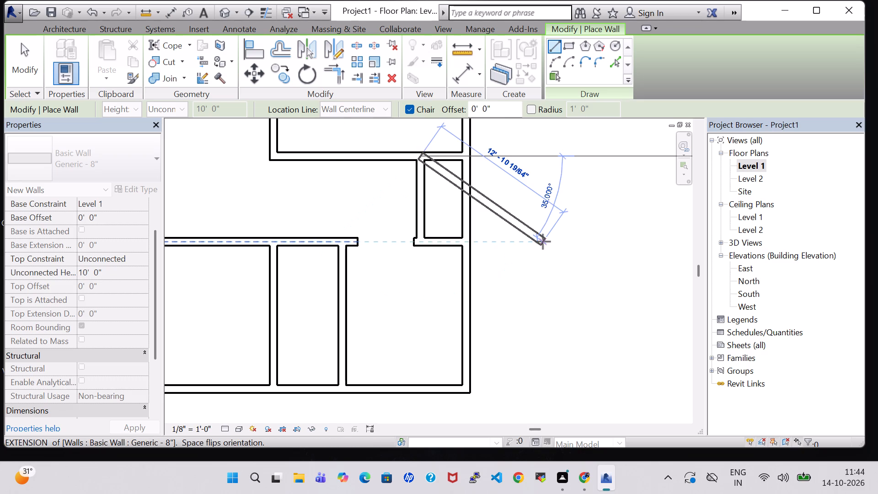
pyautogui.press('Escape')
pyautogui.press('Escape')
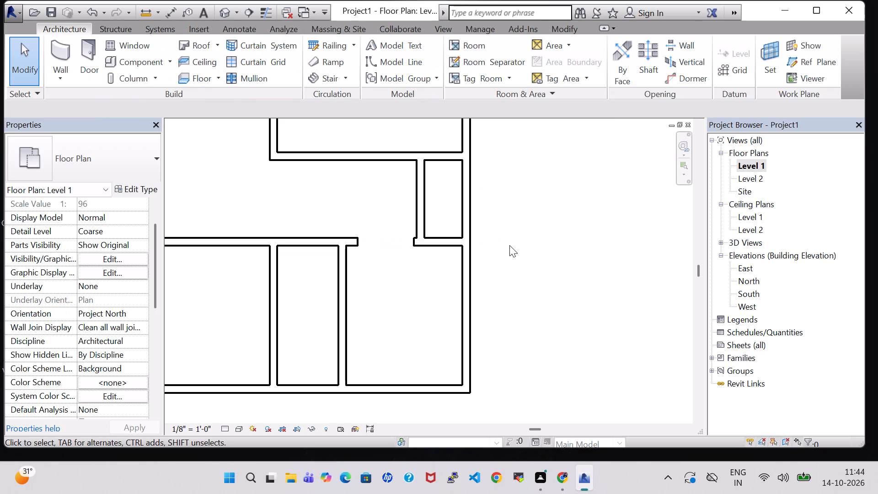
pyautogui.scroll(-1, 509, 245)
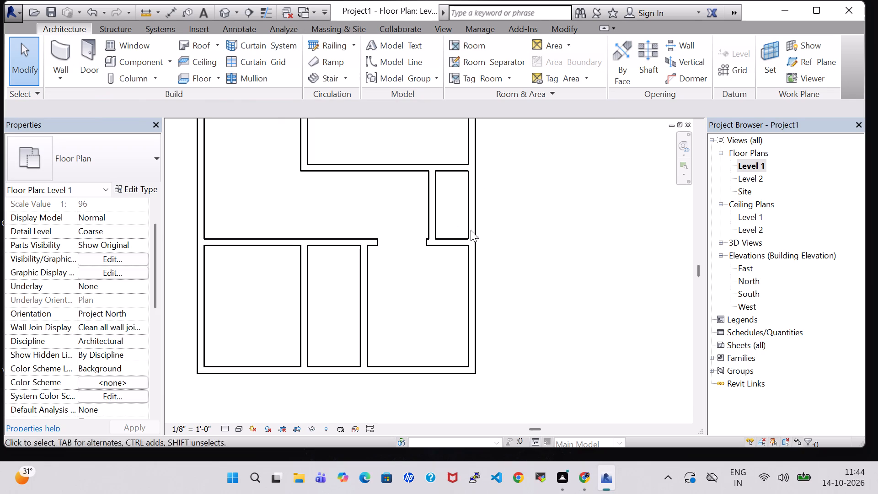
pyautogui.scroll(-2, 532, 251)
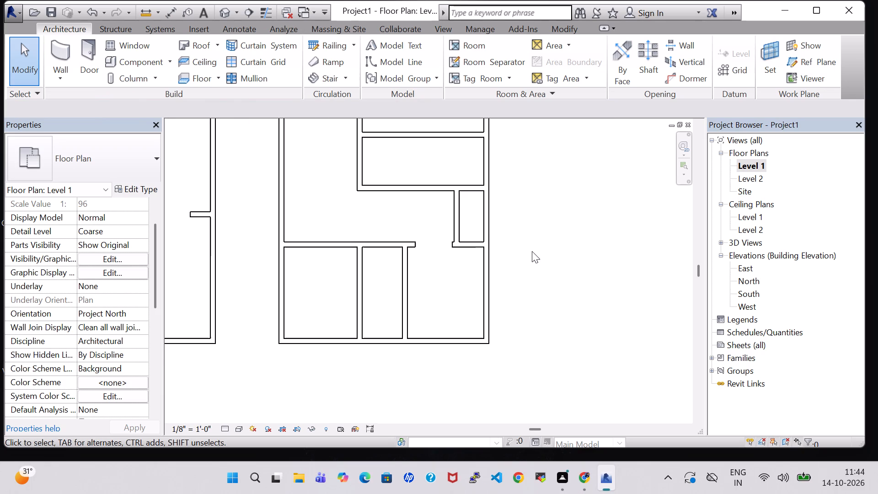
# Draw a north-south wall across the room directly south of the northeast room, about 7' 3" east of its west wall.
pyautogui.moveTo(532, 246); pyautogui.dragTo(551, 254, button='middle')
pyautogui.scroll(-2, 546, 254)
pyautogui.moveTo(547, 229); pyautogui.dragTo(592, 321, button='middle')
pyautogui.scroll(-1, 588, 320)
pyautogui.moveTo(619, 293); pyautogui.dragTo(615, 237, button='middle')
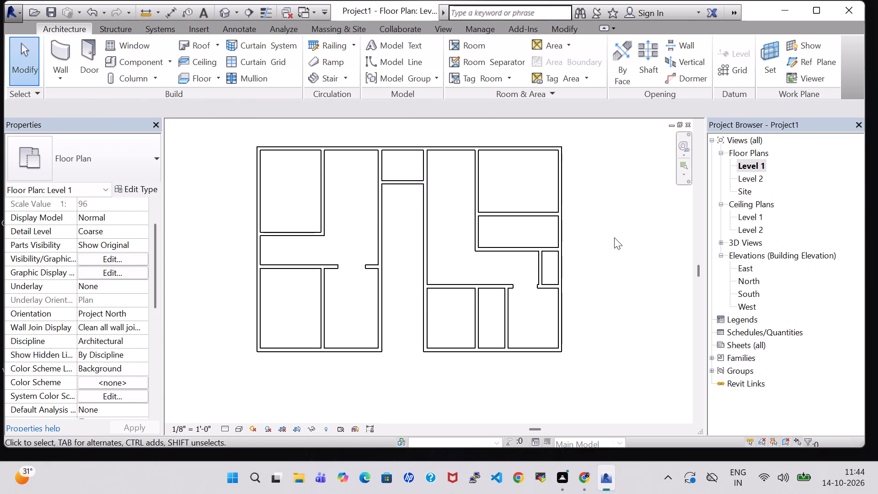
pyautogui.scroll(1, 614, 237)
pyautogui.moveTo(626, 242); pyautogui.dragTo(644, 247, button='middle')
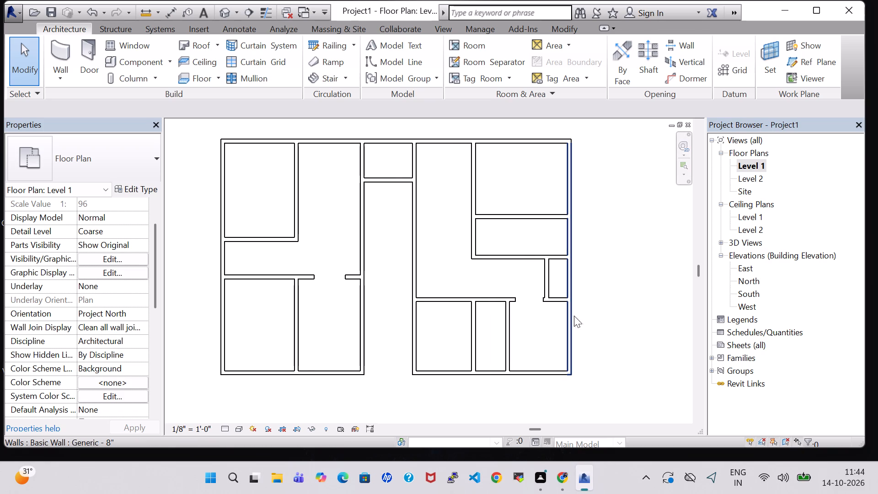
pyautogui.click(61, 41)
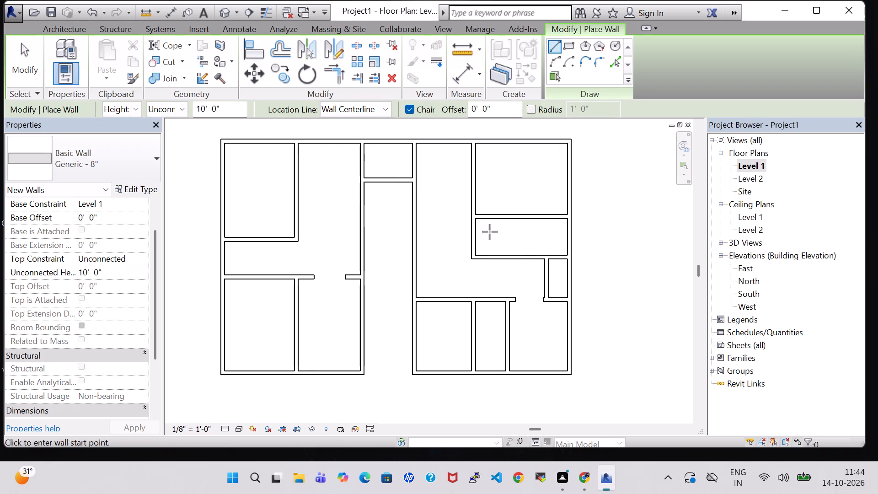
pyautogui.click(514, 218)
pyautogui.click(516, 257)
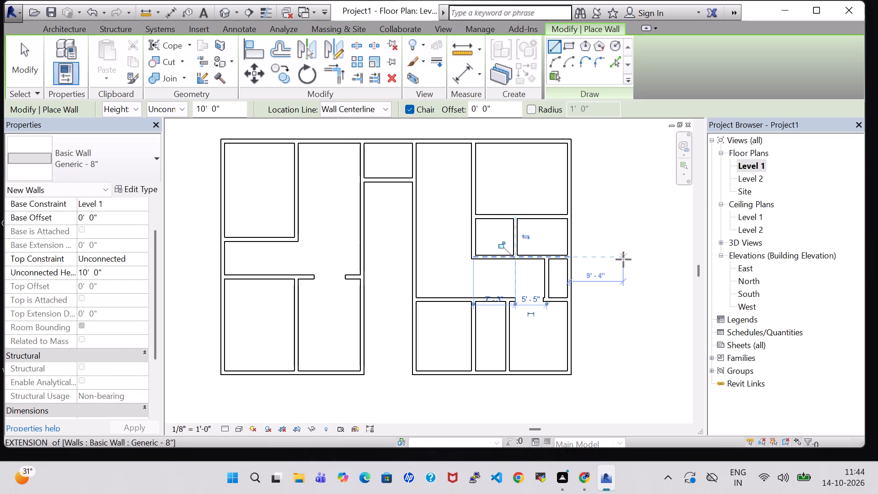
pyautogui.press('Escape')
pyautogui.press('Escape')
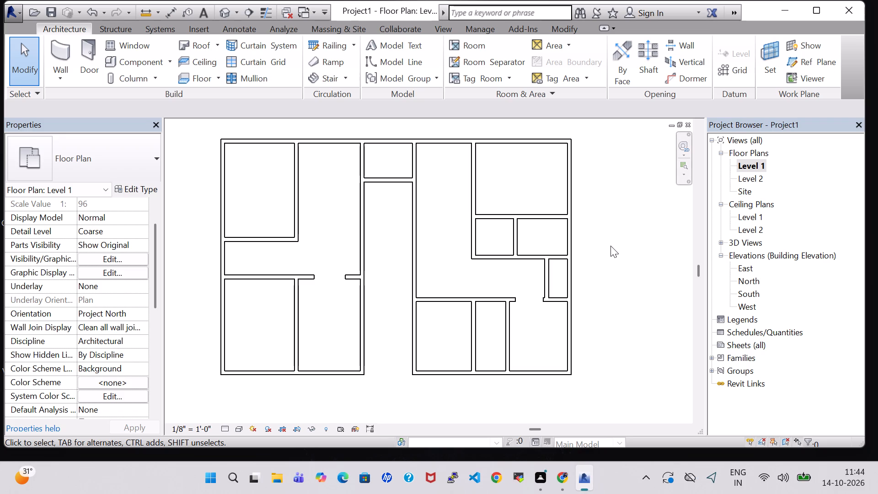
# Split the partition just west of the narrow south room about 4' 6" from its north end and nearer that end, and delete the segment between.
pyautogui.moveTo(614, 233); pyautogui.dragTo(632, 239, button='middle')
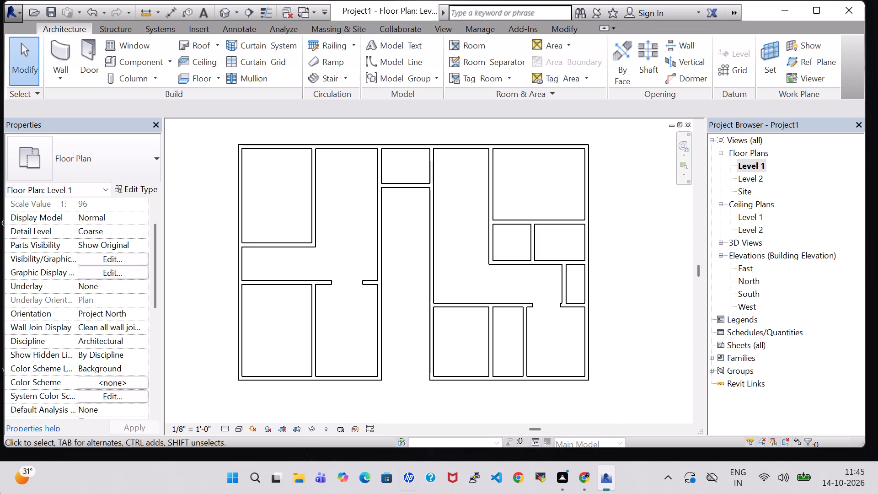
pyautogui.click(567, 30)
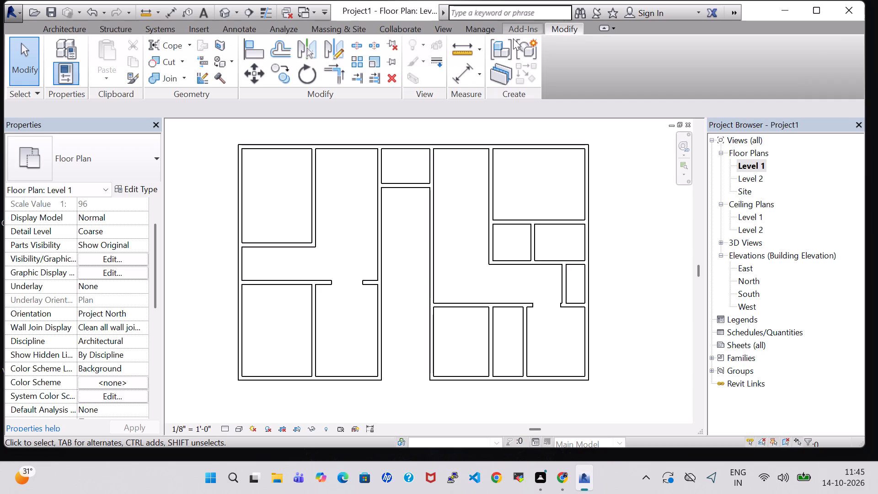
pyautogui.click(358, 46)
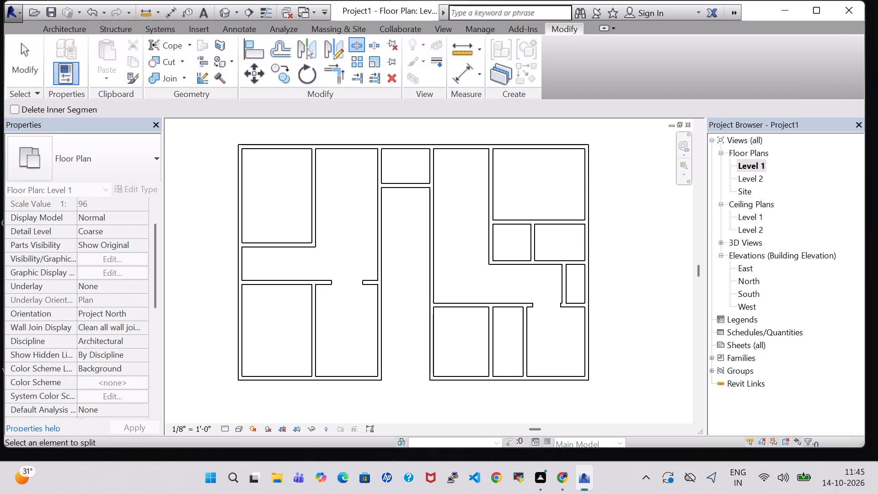
pyautogui.scroll(3, 499, 349)
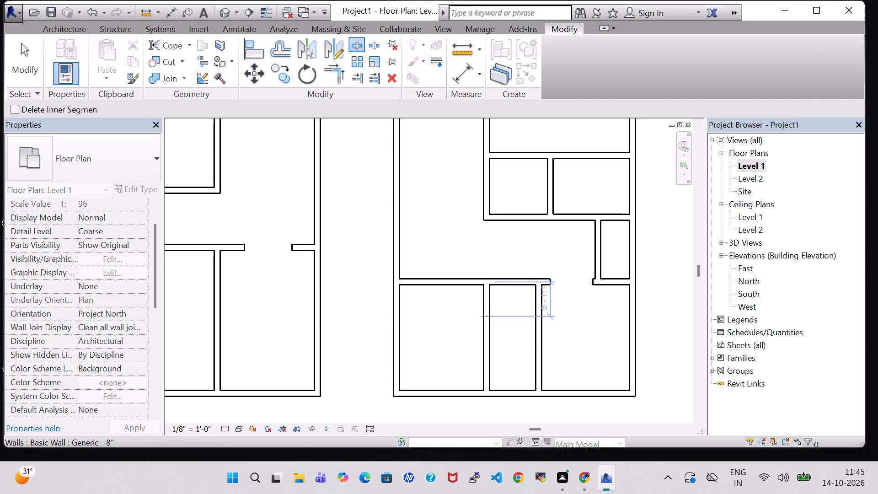
pyautogui.click(489, 322)
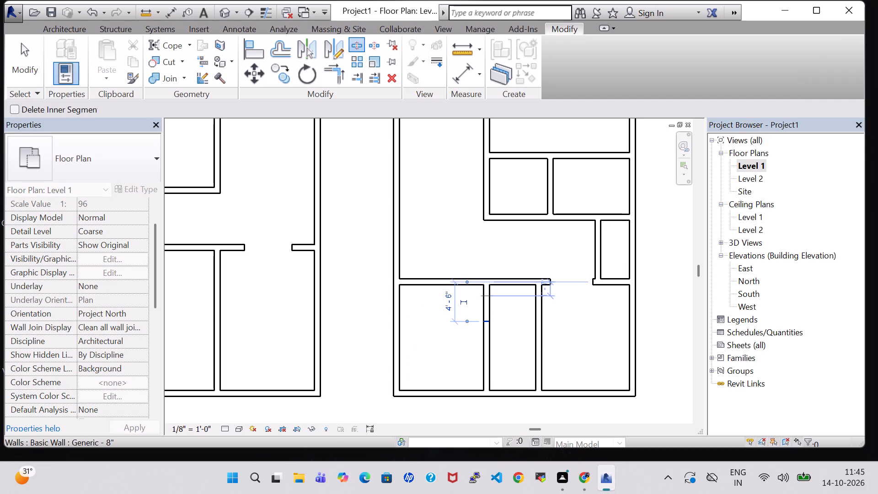
pyautogui.click(488, 295)
pyautogui.press('Escape')
pyautogui.press('Escape')
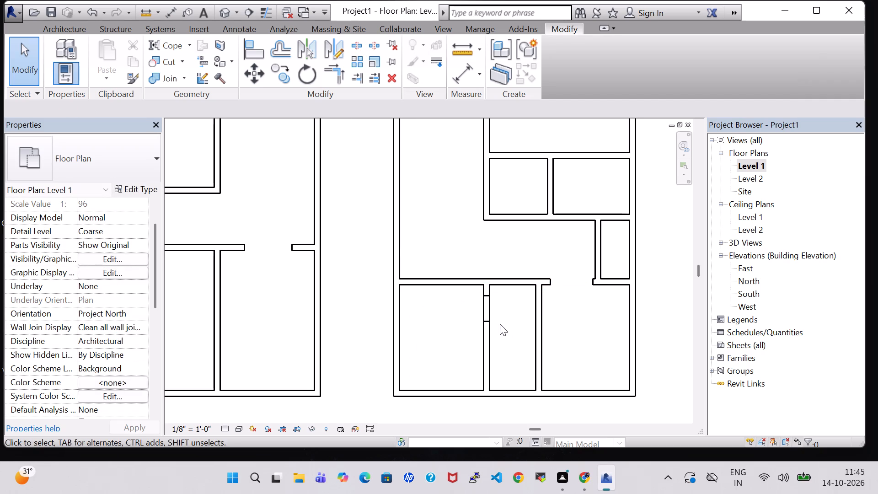
pyautogui.click(490, 309)
pyautogui.press('Delete')
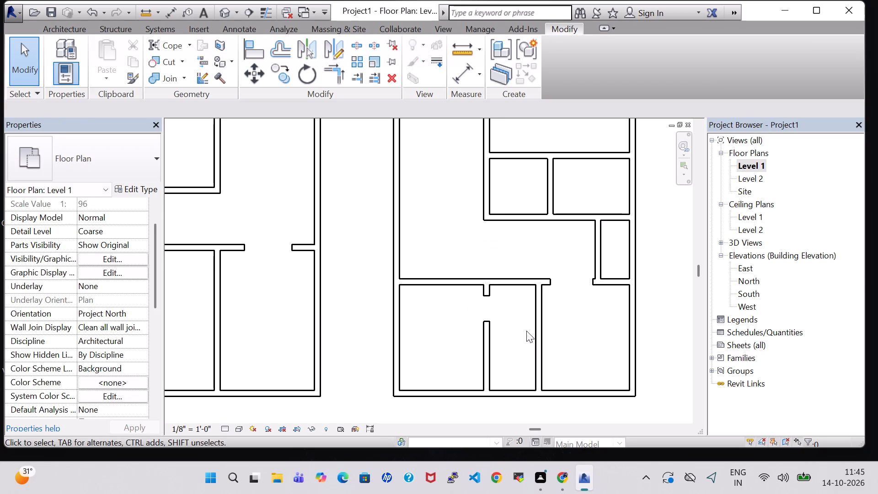
# Split the northeast room's south partition about 1' 5" from its west wall and about 4' 6" farther east, and delete the segment between.
pyautogui.scroll(-1, 525, 331)
pyautogui.scroll(-1, 488, 260)
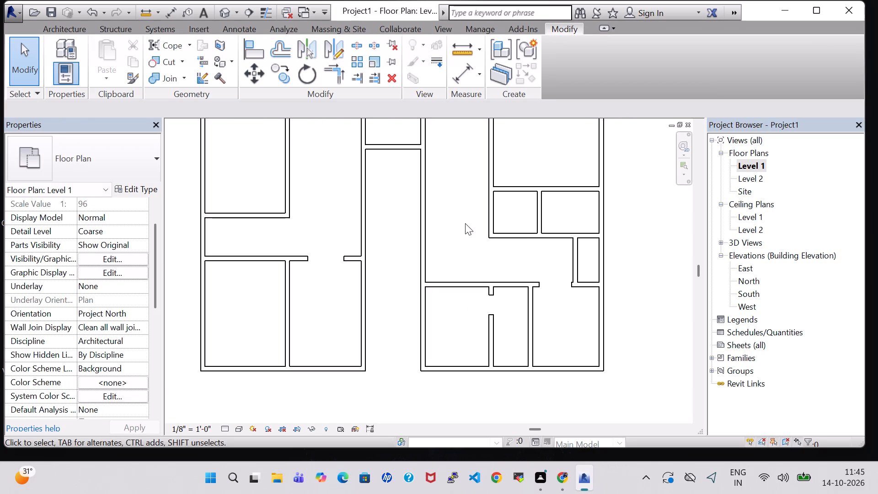
pyautogui.scroll(-1, 465, 223)
pyautogui.moveTo(465, 220); pyautogui.dragTo(466, 238, button='middle')
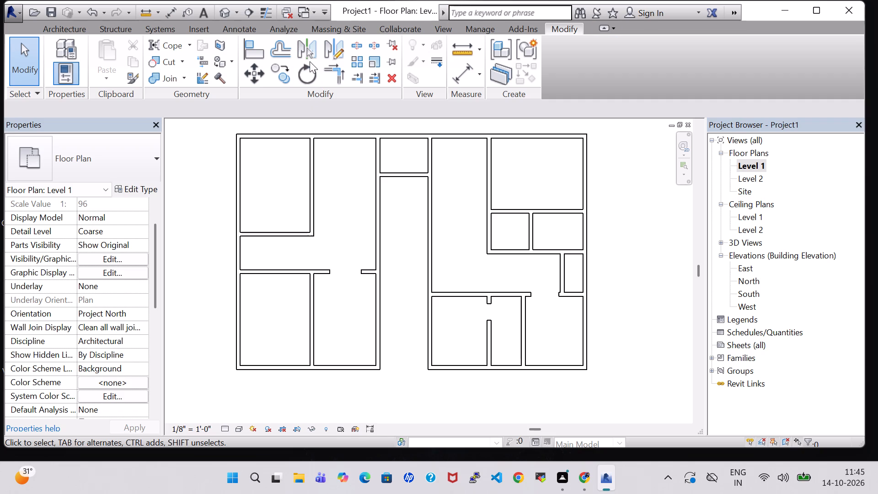
pyautogui.click(353, 47)
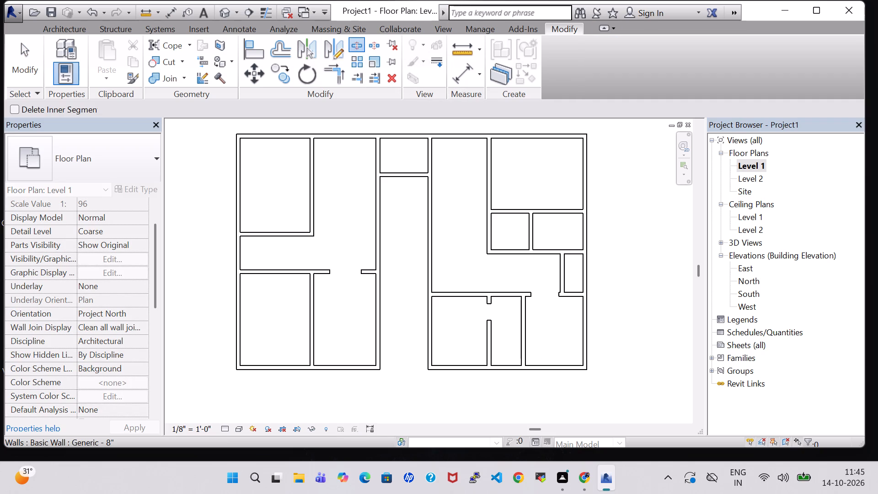
pyautogui.scroll(3, 545, 244)
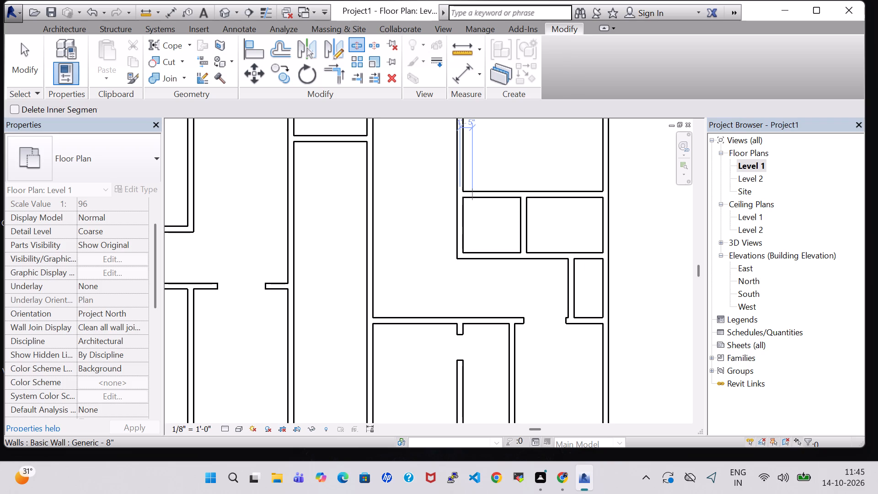
pyautogui.click(472, 196)
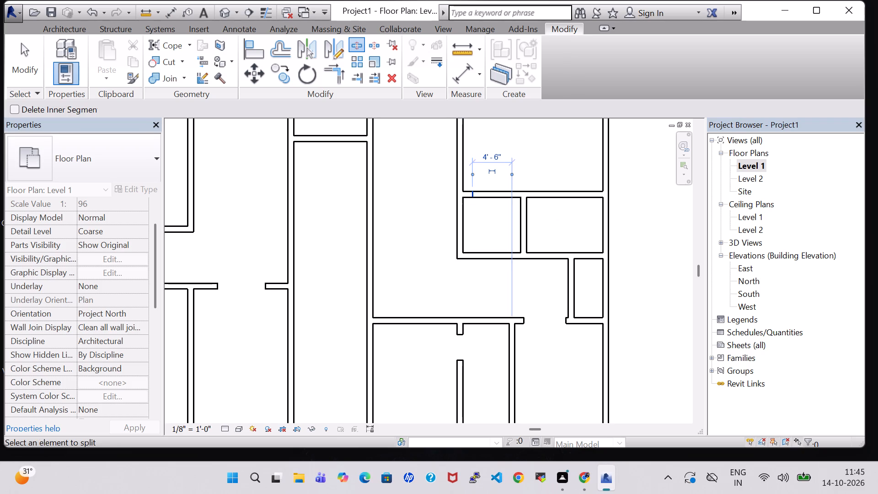
pyautogui.click(511, 195)
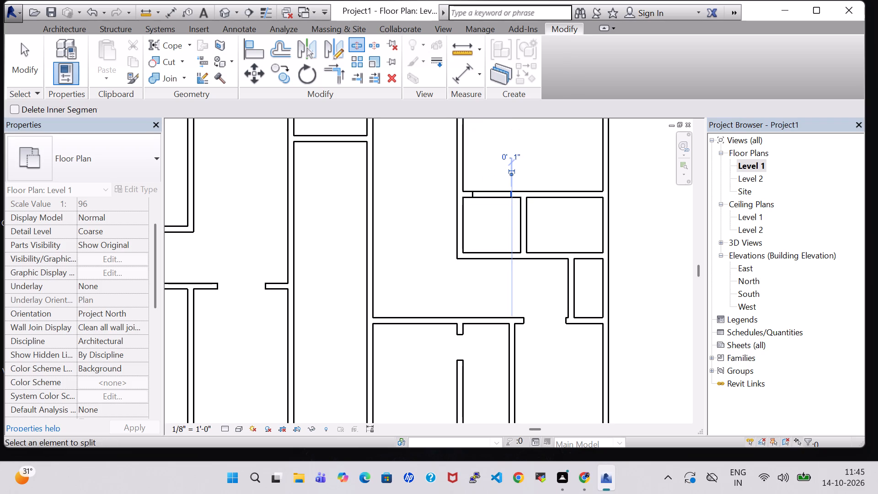
pyautogui.press('Escape')
pyautogui.press('Escape')
pyautogui.click(499, 190)
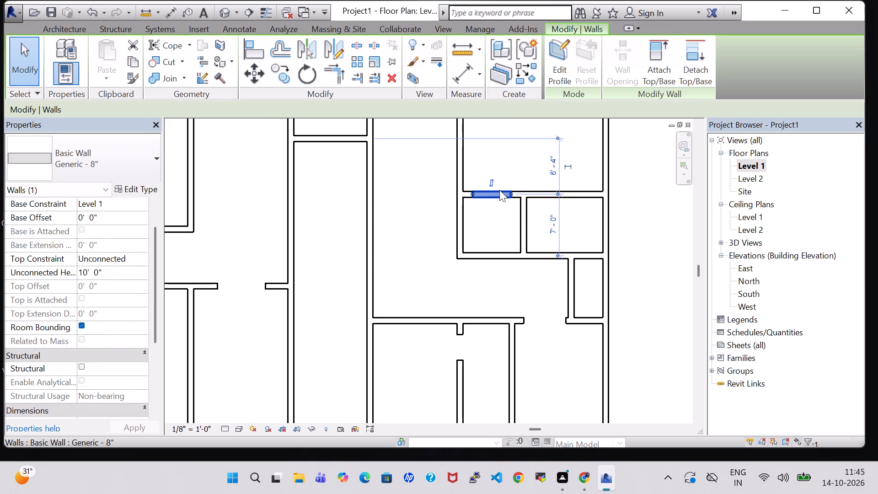
pyautogui.press('Delete')
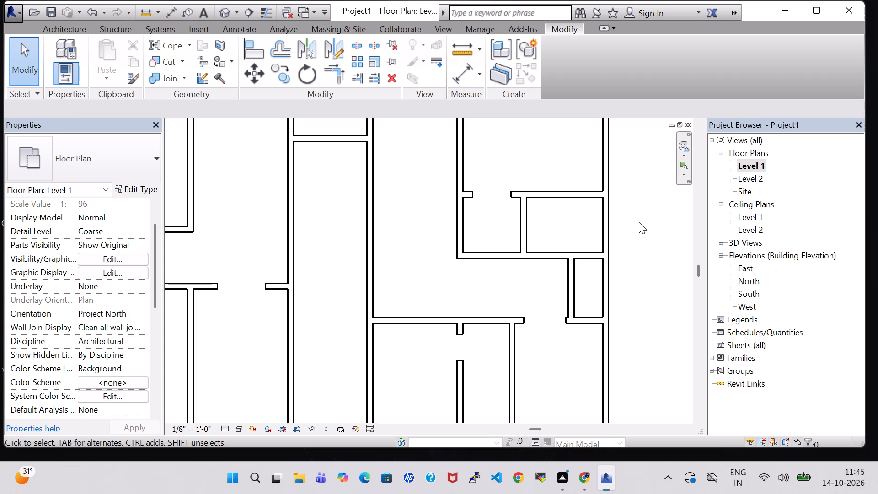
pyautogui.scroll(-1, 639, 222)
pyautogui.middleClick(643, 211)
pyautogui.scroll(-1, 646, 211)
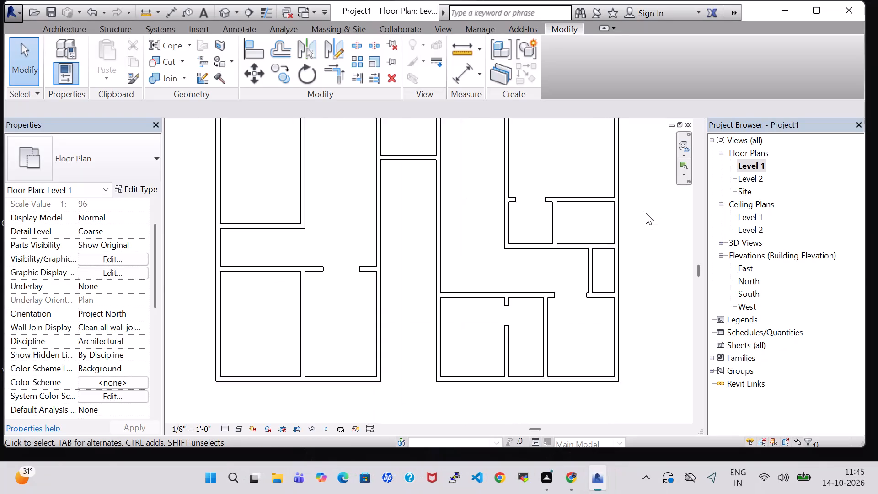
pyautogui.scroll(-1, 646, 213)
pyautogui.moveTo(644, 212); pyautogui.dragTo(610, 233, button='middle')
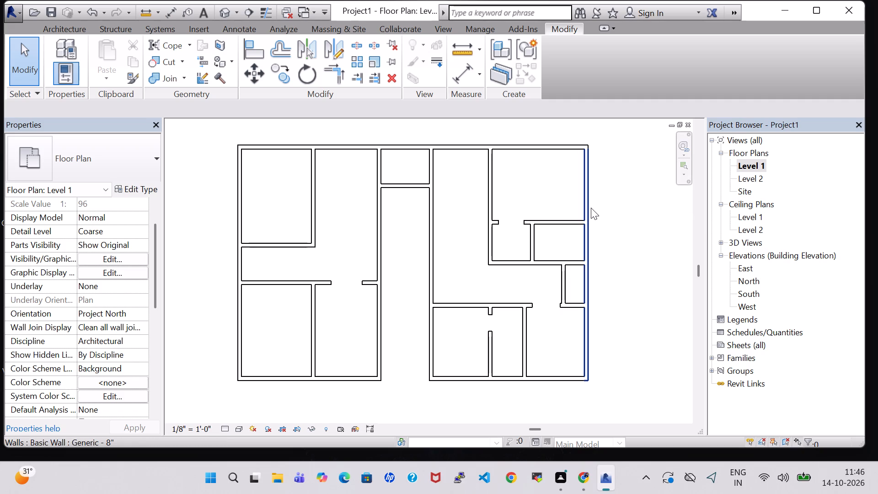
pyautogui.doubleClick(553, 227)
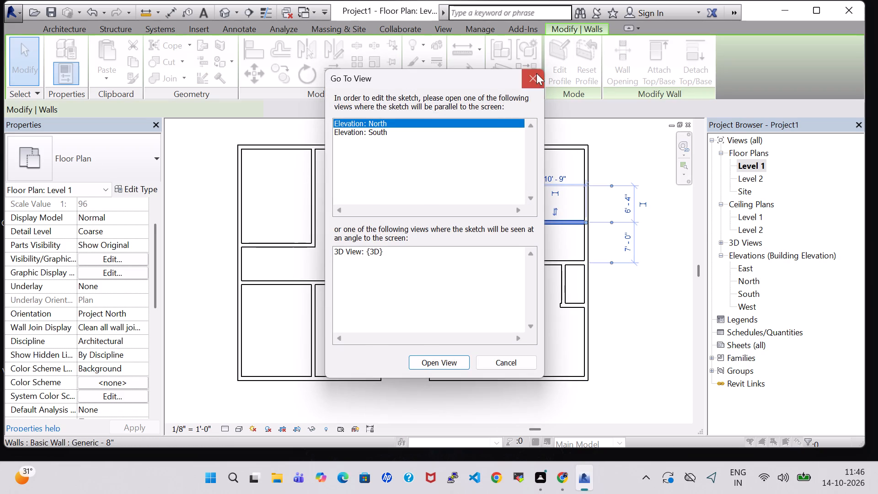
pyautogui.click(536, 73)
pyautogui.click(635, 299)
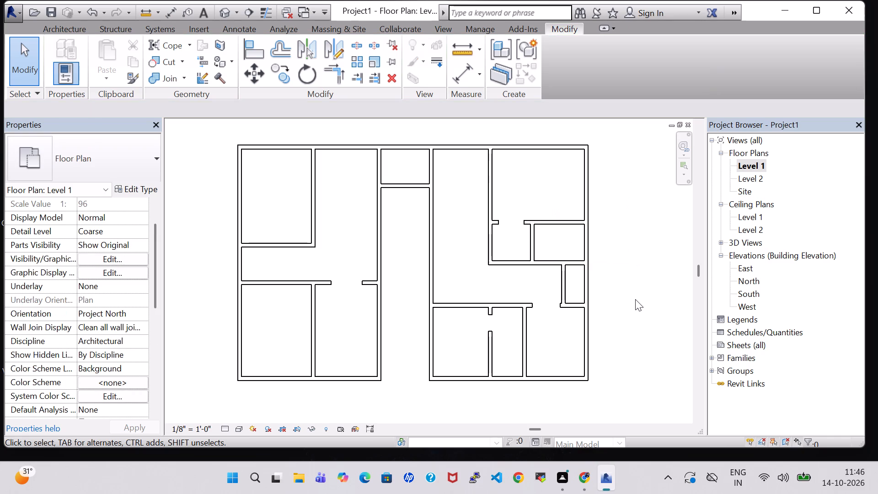
# Set the Structure layer thickness of the Generic - 8" wall type to 0' 6".
pyautogui.middleClick(635, 276)
pyautogui.click(545, 223)
pyautogui.click(132, 186)
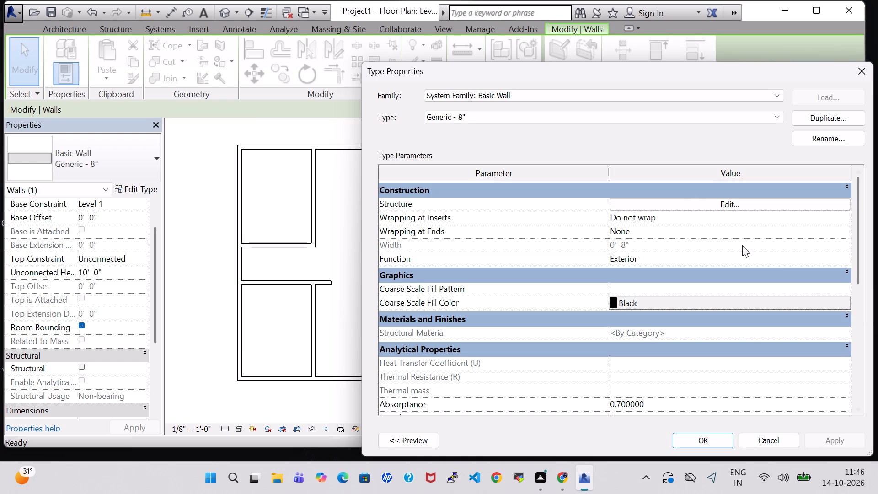
pyautogui.click(722, 204)
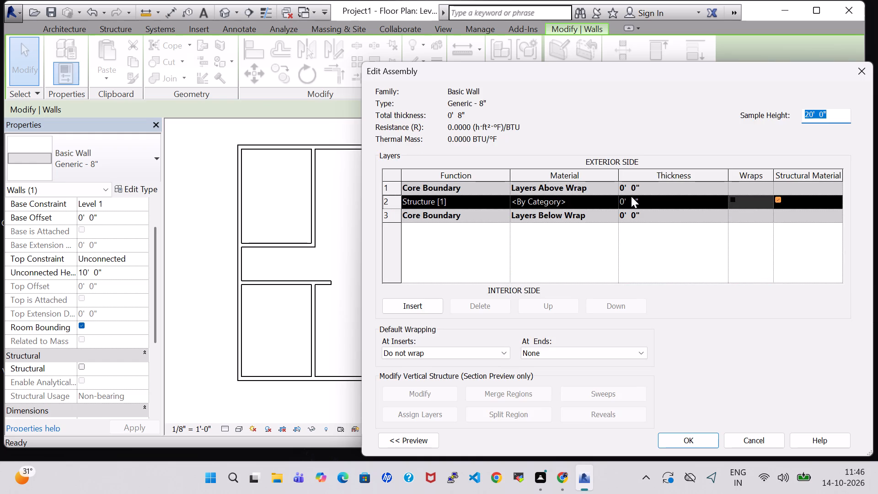
pyautogui.click(636, 203)
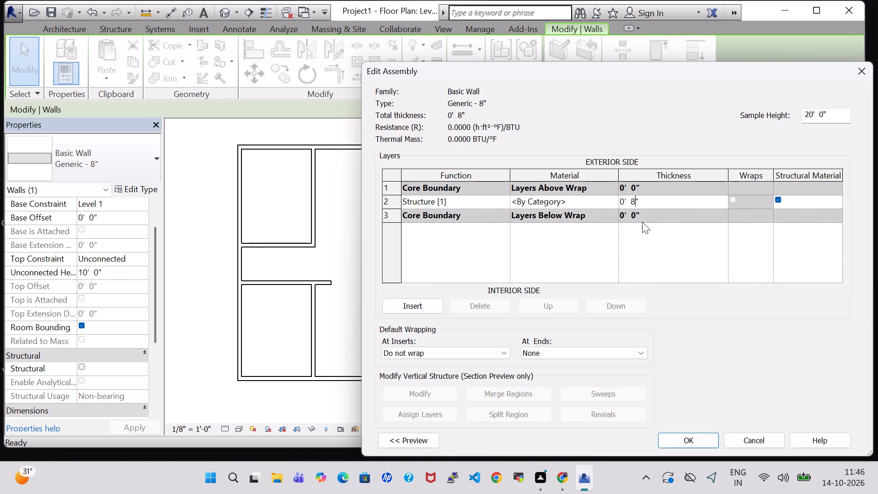
pyautogui.press('BackSpace')
pyautogui.press('6')
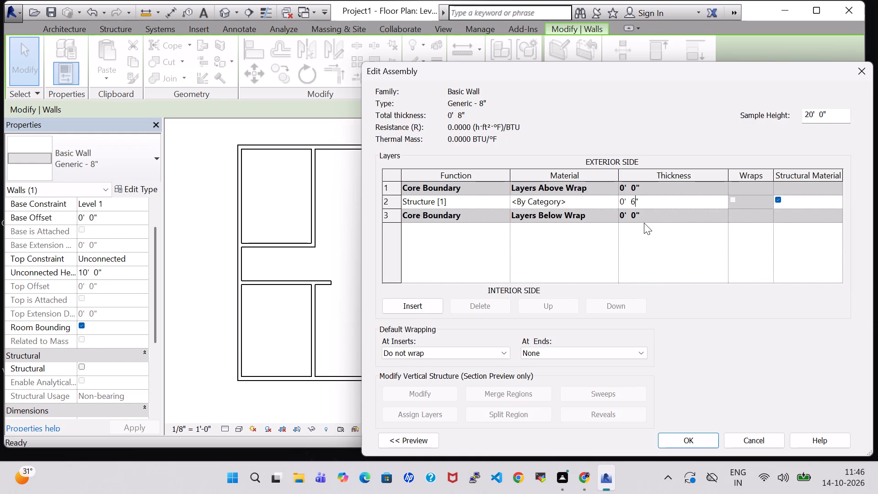
pyautogui.click(686, 443)
pyautogui.click(828, 437)
pyautogui.click(692, 438)
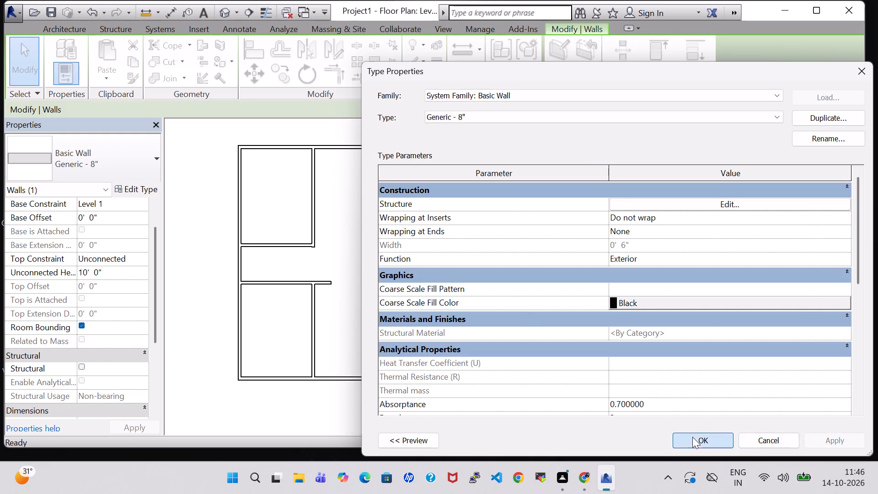
pyautogui.click(668, 299)
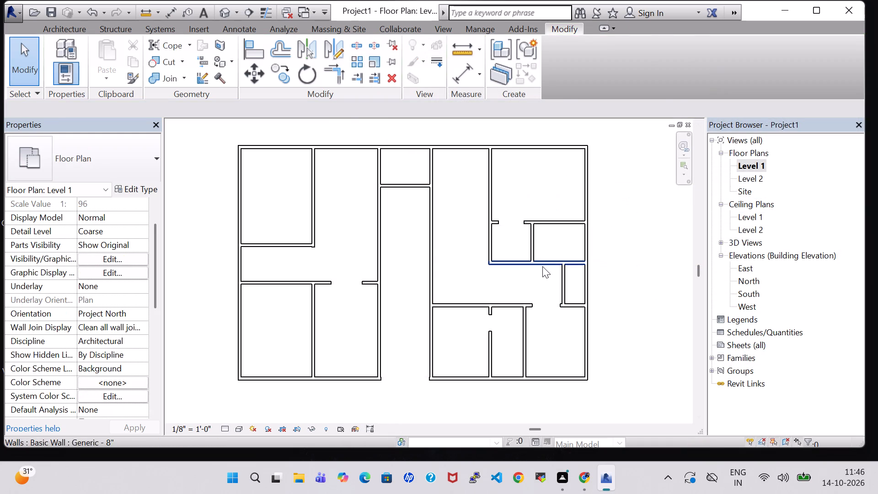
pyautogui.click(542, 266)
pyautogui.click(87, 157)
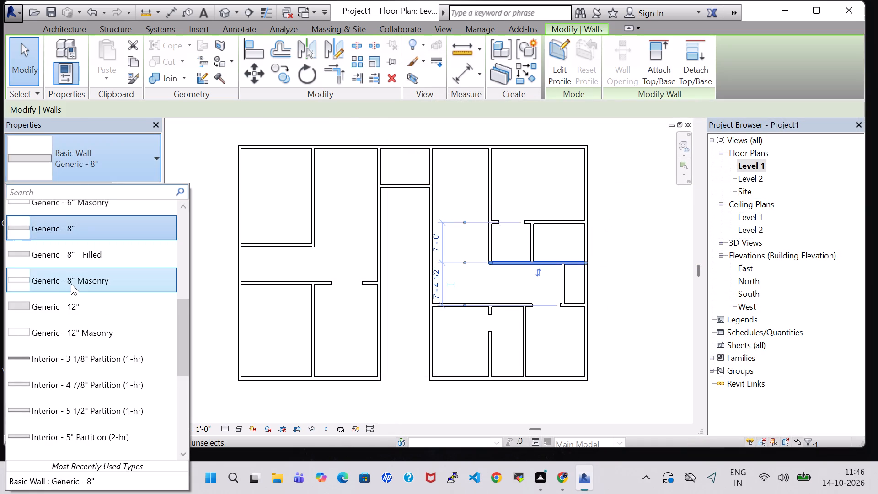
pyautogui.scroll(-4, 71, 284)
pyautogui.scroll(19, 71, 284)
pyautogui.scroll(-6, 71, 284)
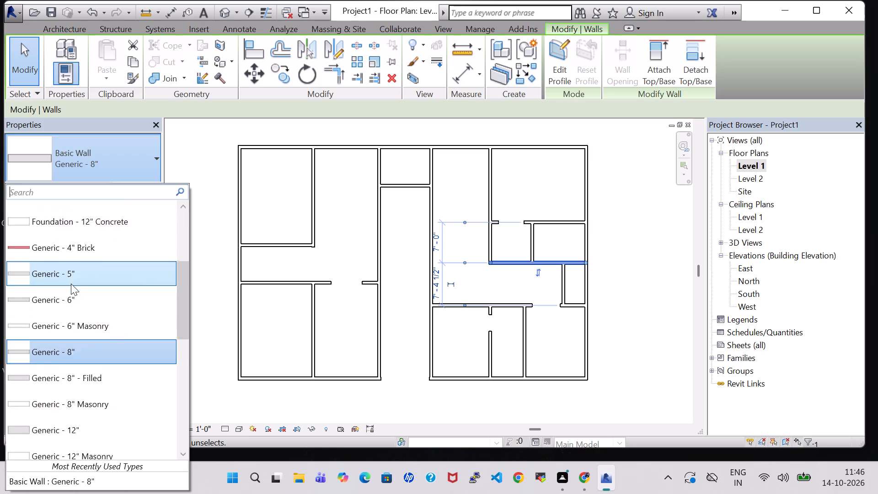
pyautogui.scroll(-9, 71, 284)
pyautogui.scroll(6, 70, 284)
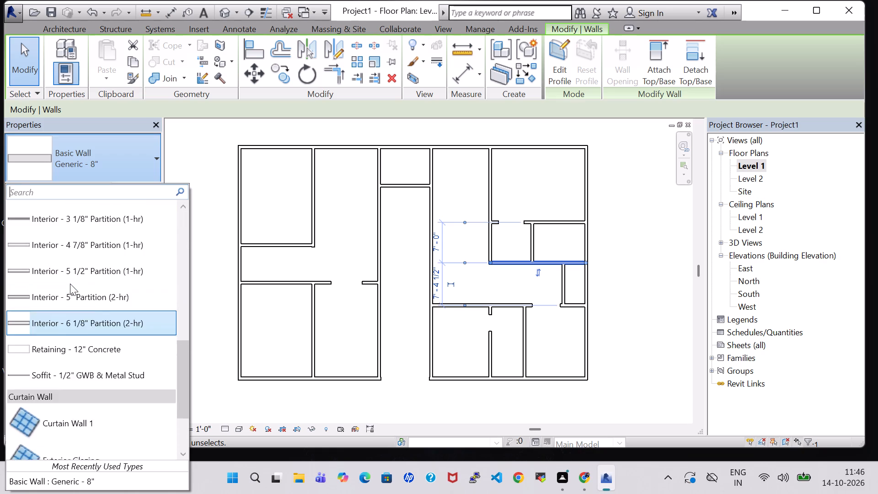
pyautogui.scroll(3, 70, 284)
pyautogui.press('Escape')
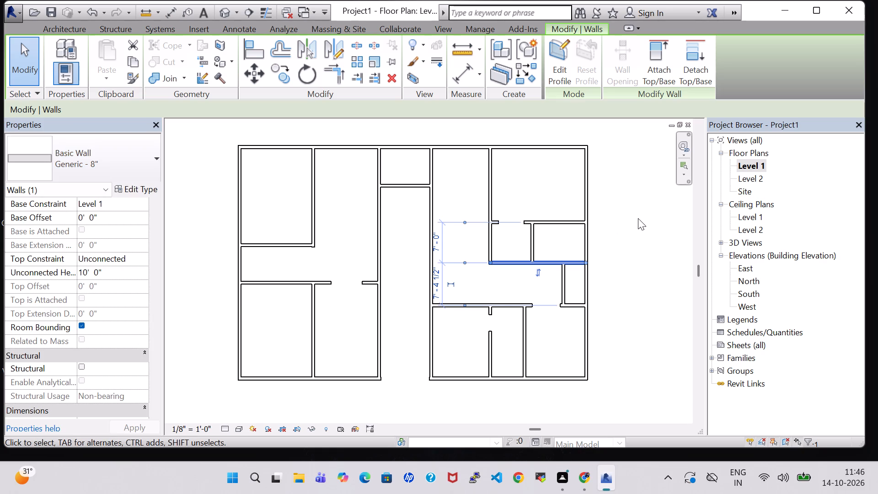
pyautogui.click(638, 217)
# Duplicate the Generic - 8" wall type as INNER for the northeast room's south partition segment east of the opening.
pyautogui.click(544, 224)
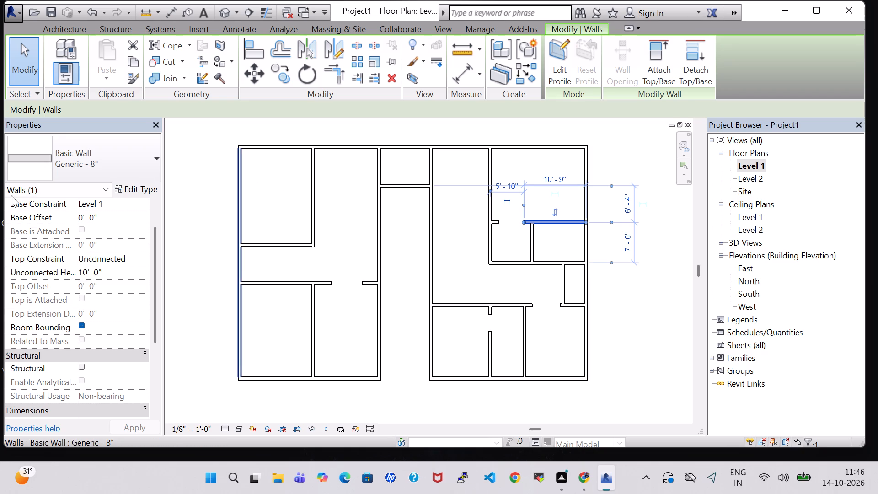
pyautogui.click(135, 187)
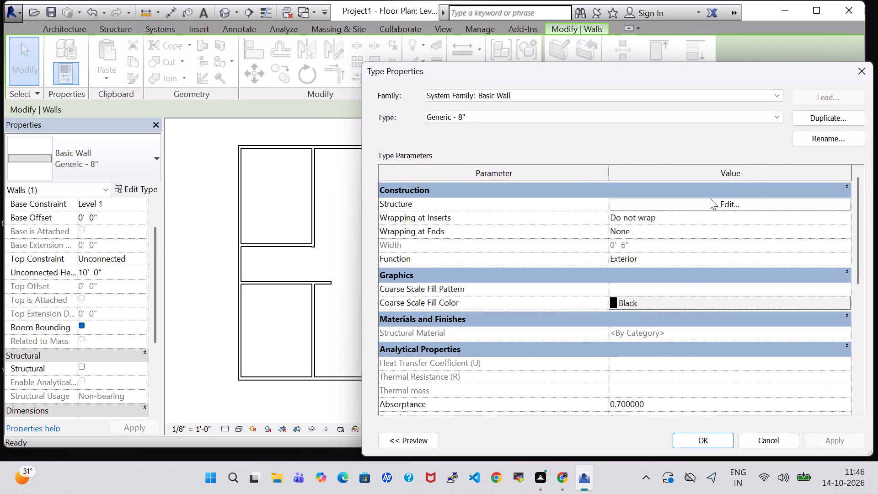
pyautogui.click(712, 200)
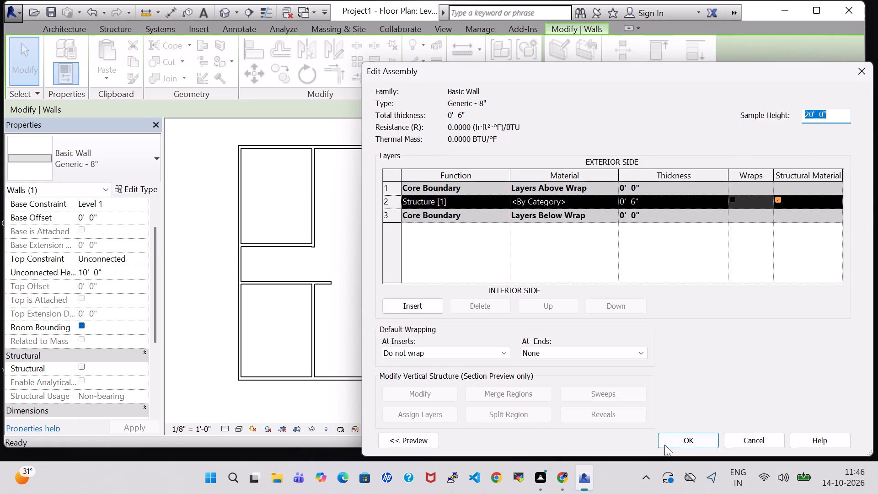
pyautogui.click(858, 76)
pyautogui.click(818, 116)
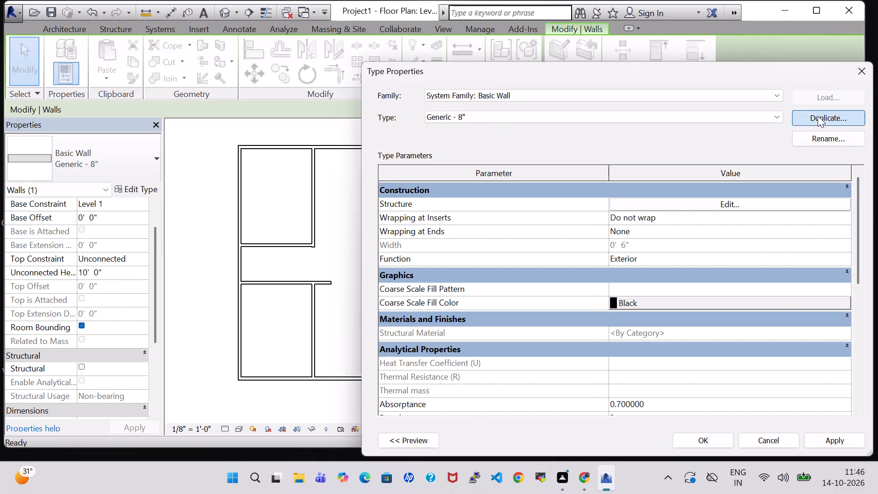
pyautogui.click(627, 255)
pyautogui.press('BackSpace')
pyautogui.press('BackSpace')
pyautogui.press('BackSpace')
pyautogui.press('BackSpace')
pyautogui.press('BackSpace')
pyautogui.press('BackSpace')
pyautogui.press('BackSpace')
pyautogui.press('BackSpace')
pyautogui.press('BackSpace')
pyautogui.press('BackSpace')
pyautogui.press('BackSpace')
pyautogui.press('BackSpace')
pyautogui.press('BackSpace')
pyautogui.press('BackSpace')
pyautogui.press('BackSpace')
pyautogui.press('BackSpace')
pyautogui.press('BackSpace')
pyautogui.press('BackSpace')
pyautogui.press('BackSpace')
pyautogui.press('BackSpace')
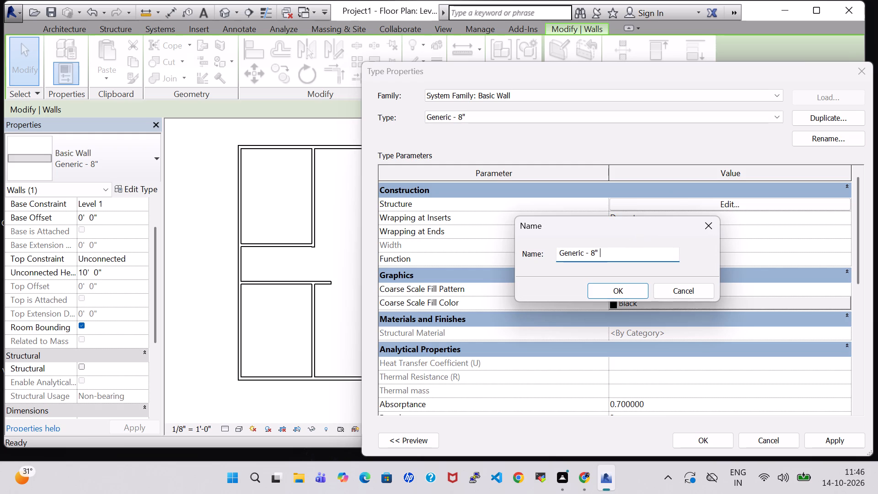
pyautogui.write('INNER')
pyautogui.click(635, 294)
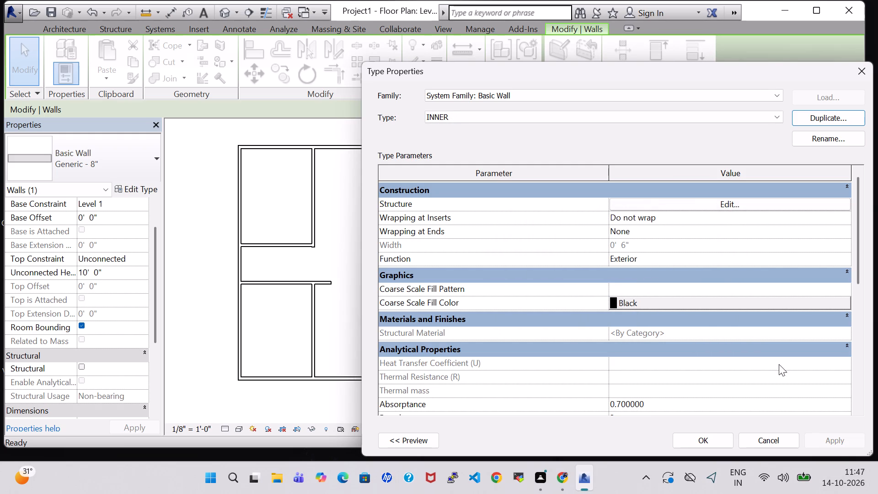
pyautogui.click(725, 210)
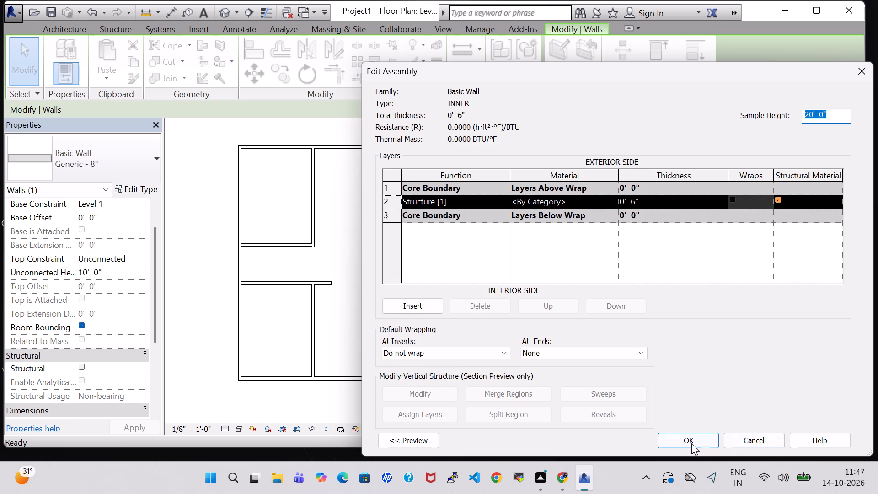
pyautogui.click(691, 443)
pyautogui.click(709, 437)
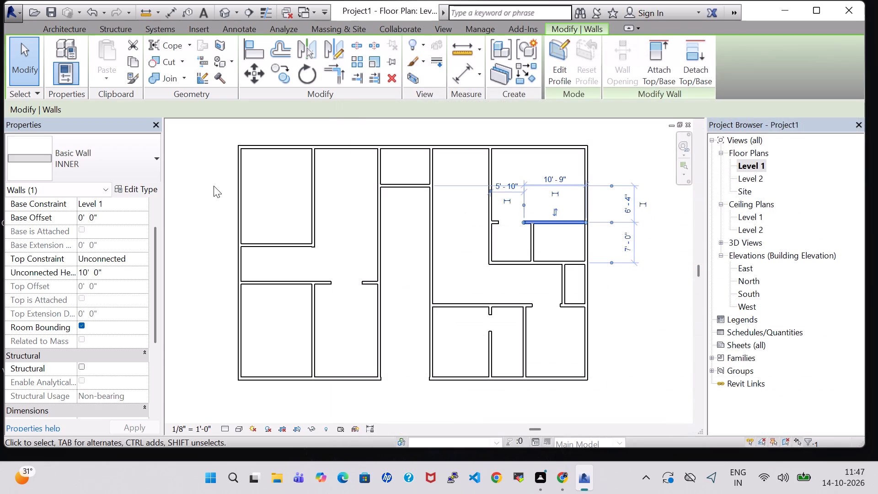
pyautogui.click(213, 187)
pyautogui.click(555, 220)
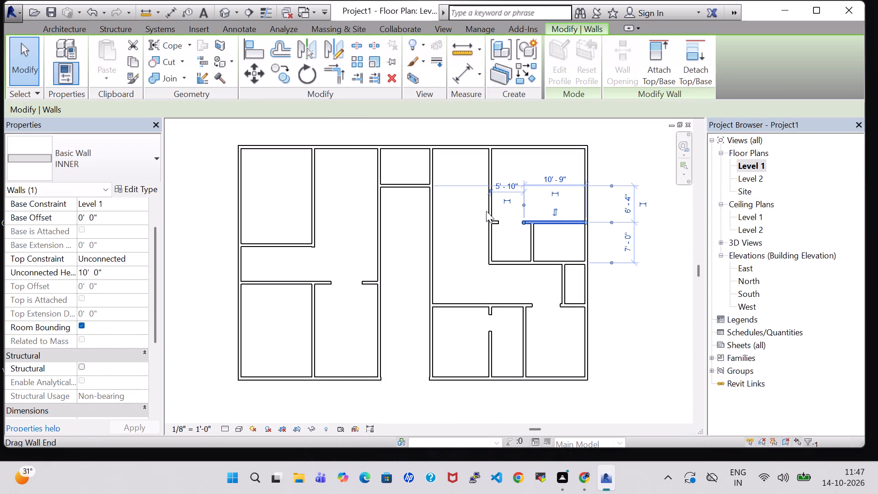
# Assign the INNER wall type to the northeast room's short south stub and the two north-south partitions in the rooms south of it.
pyautogui.click(498, 221)
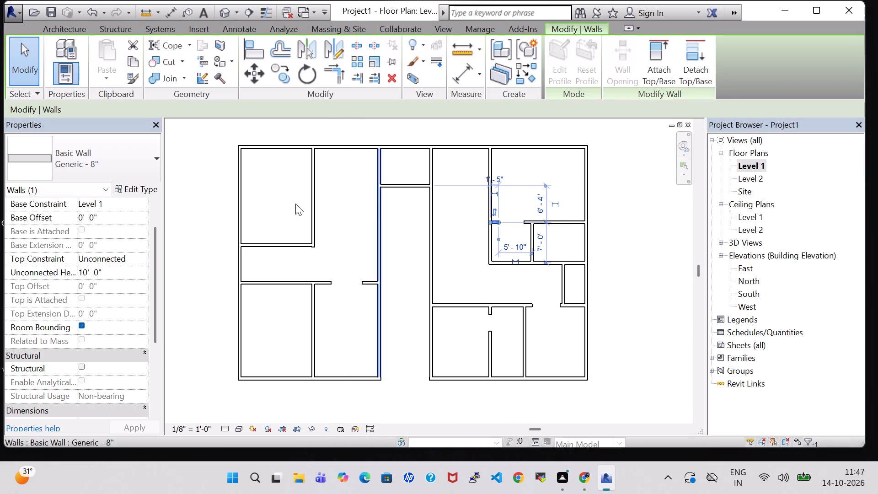
pyautogui.click(105, 148)
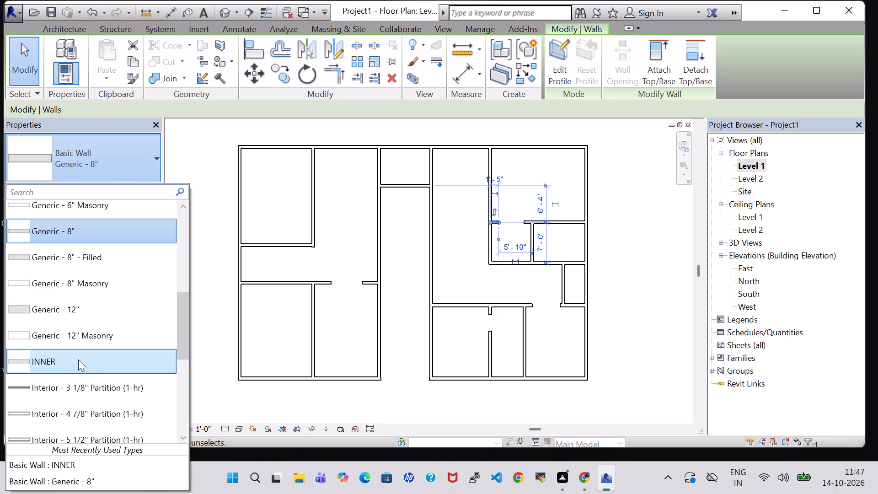
pyautogui.click(78, 360)
pyautogui.click(614, 297)
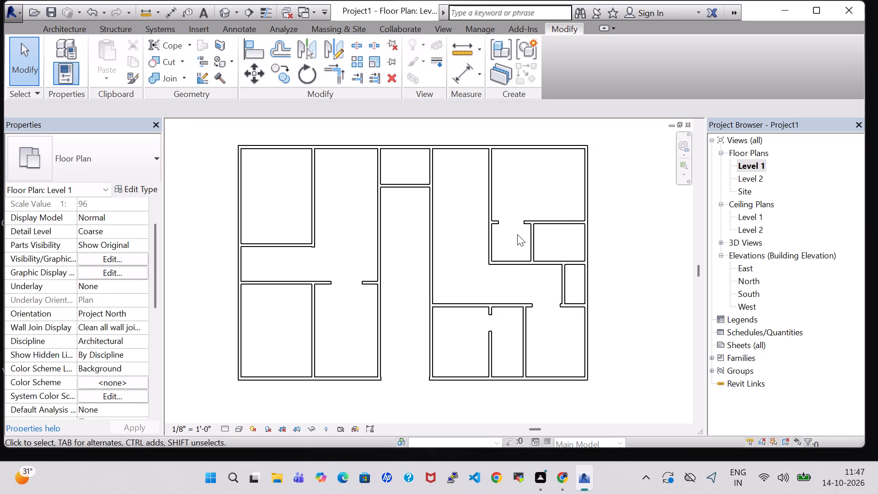
pyautogui.click(535, 238)
pyautogui.click(116, 157)
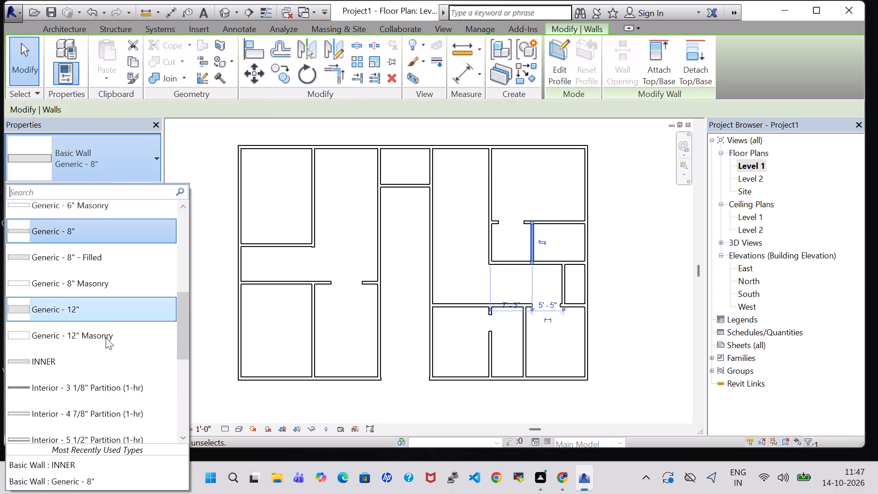
pyautogui.click(103, 360)
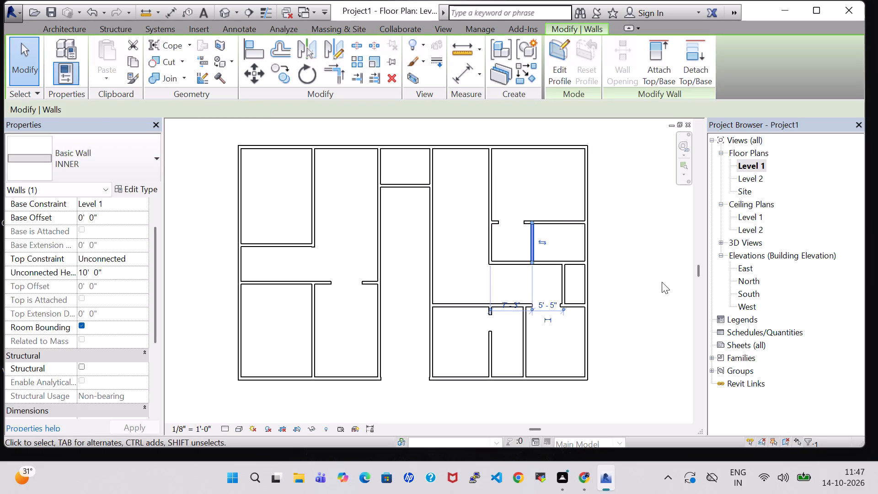
pyautogui.click(563, 276)
pyautogui.click(106, 157)
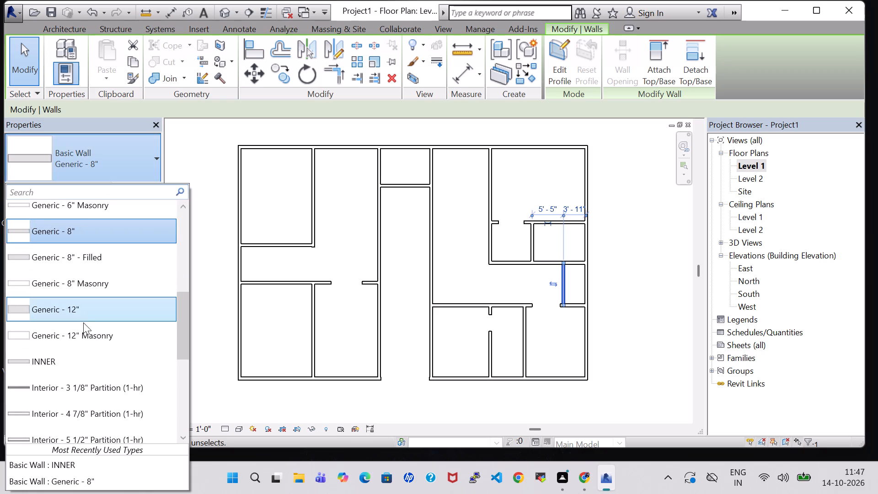
pyautogui.click(93, 358)
pyautogui.click(663, 291)
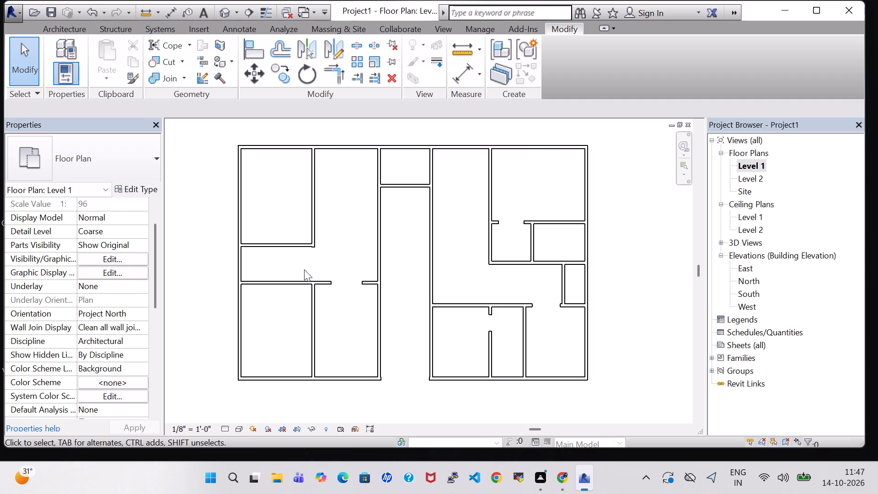
# Assign the INNER wall type to the north-south partition between the two southwest rooms.
pyautogui.click(319, 312)
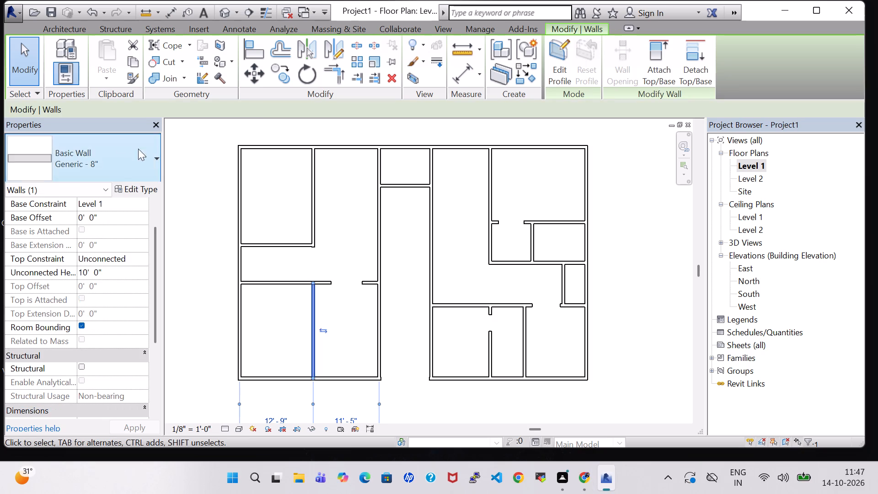
pyautogui.click(114, 139)
pyautogui.click(78, 360)
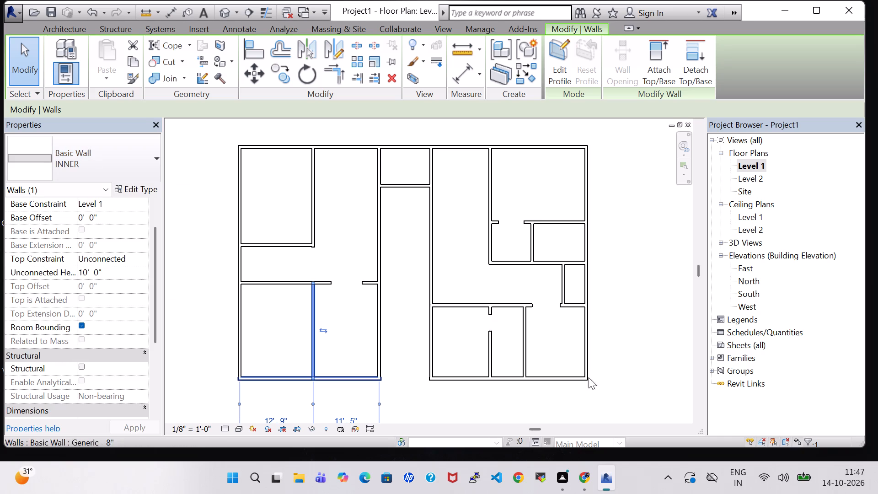
# Assign the INNER wall type to the narrow south room's east partition and both segments of its west partition.
pyautogui.click(524, 333)
pyautogui.click(146, 164)
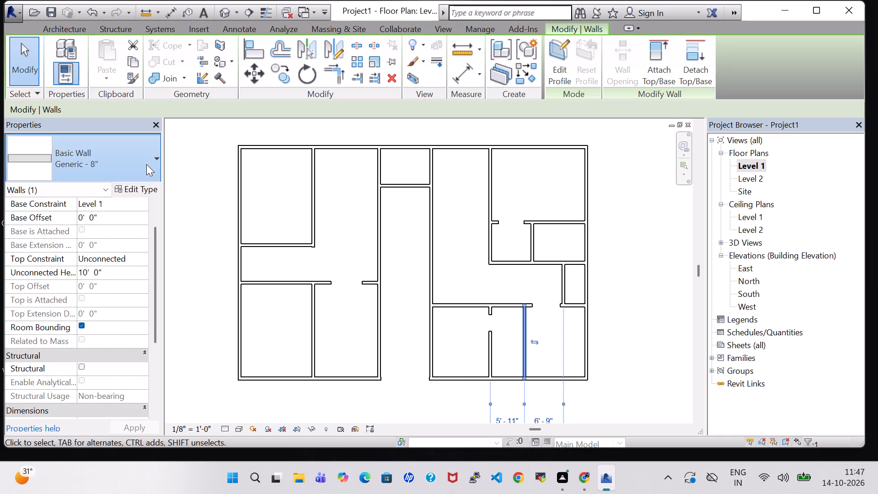
pyautogui.click(112, 363)
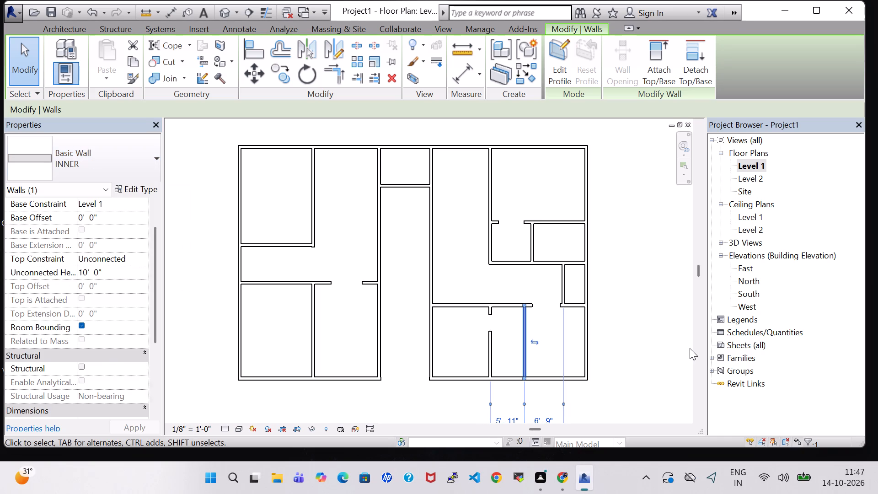
pyautogui.click(489, 346)
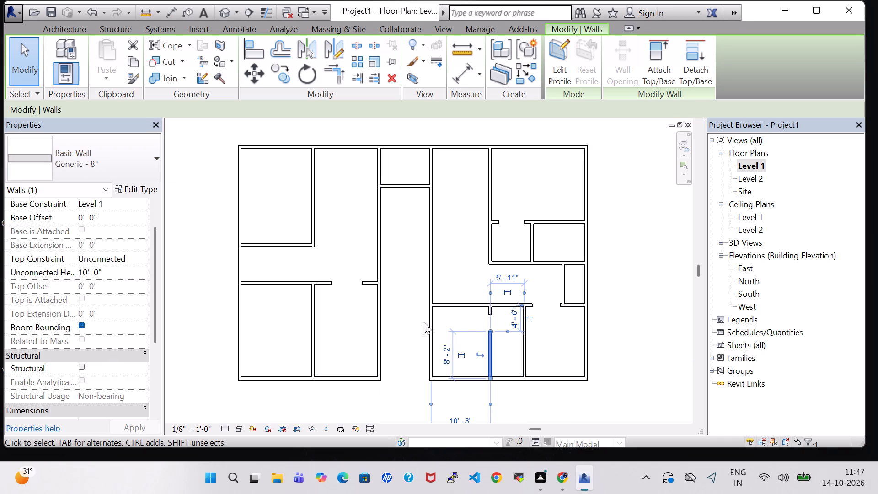
pyautogui.click(90, 157)
pyautogui.click(57, 371)
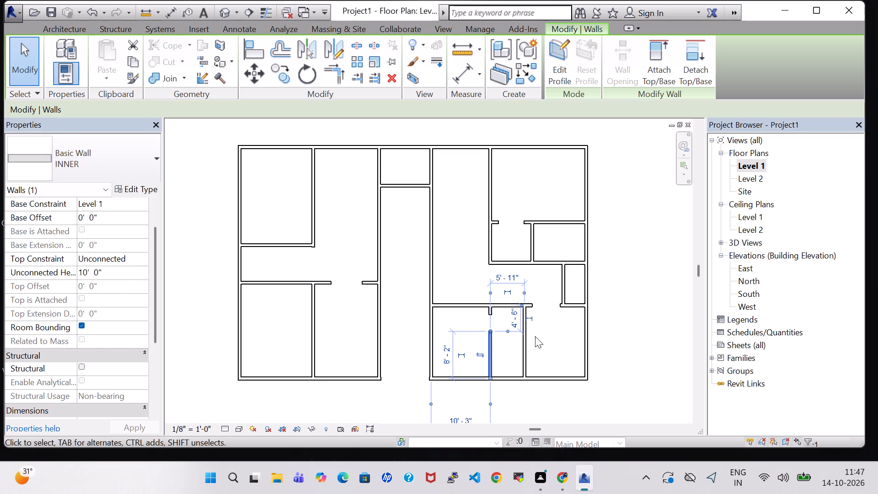
pyautogui.click(491, 309)
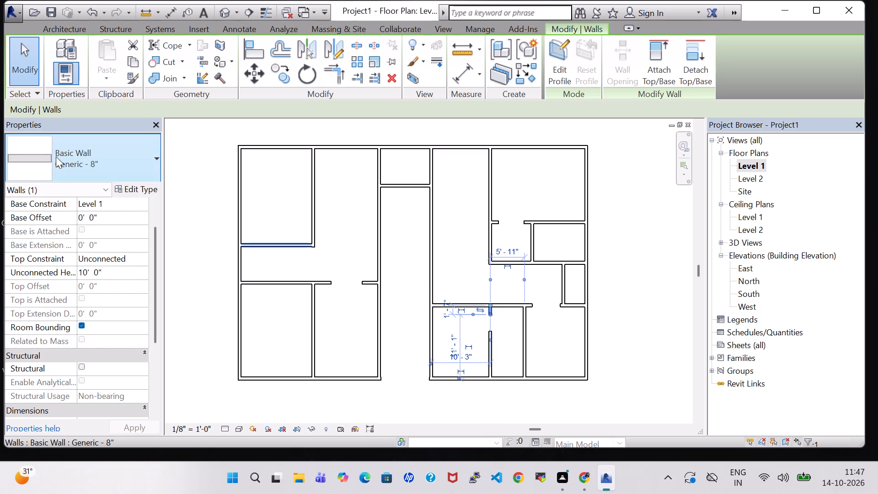
pyautogui.click(56, 156)
pyautogui.click(45, 370)
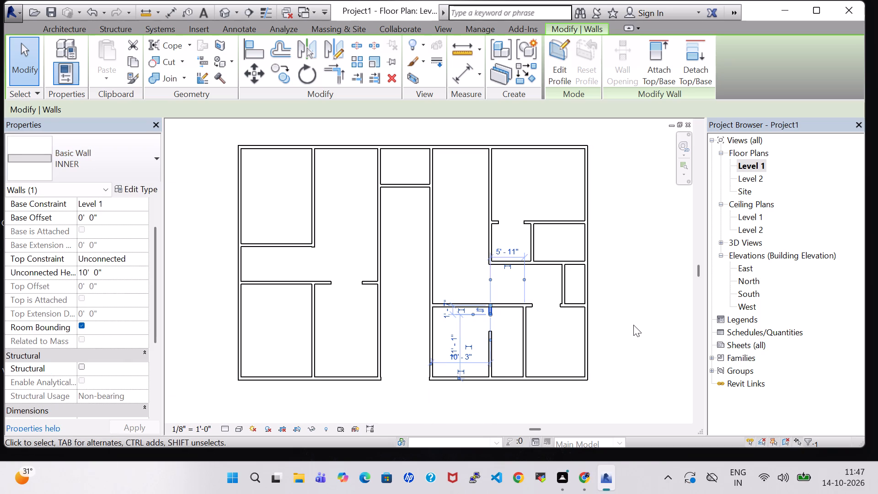
pyautogui.click(629, 295)
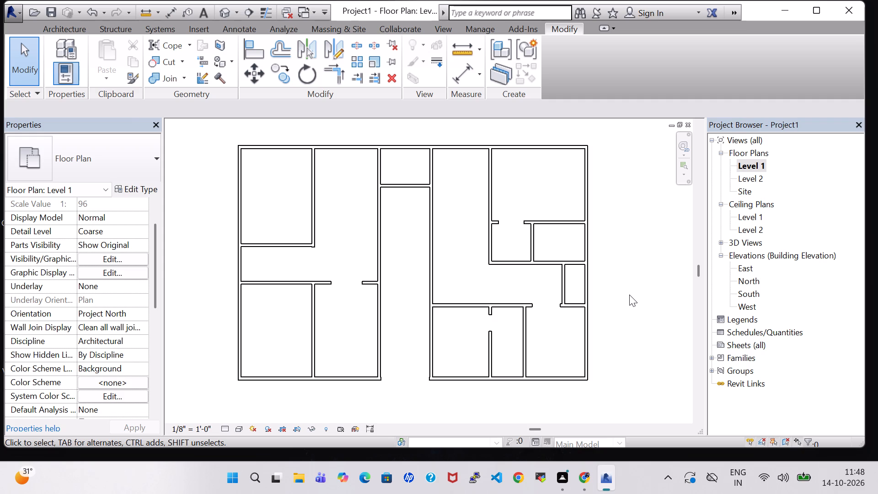
# Assign the INNER wall type to the northwest room's east and south partitions.
pyautogui.click(312, 202)
pyautogui.click(142, 156)
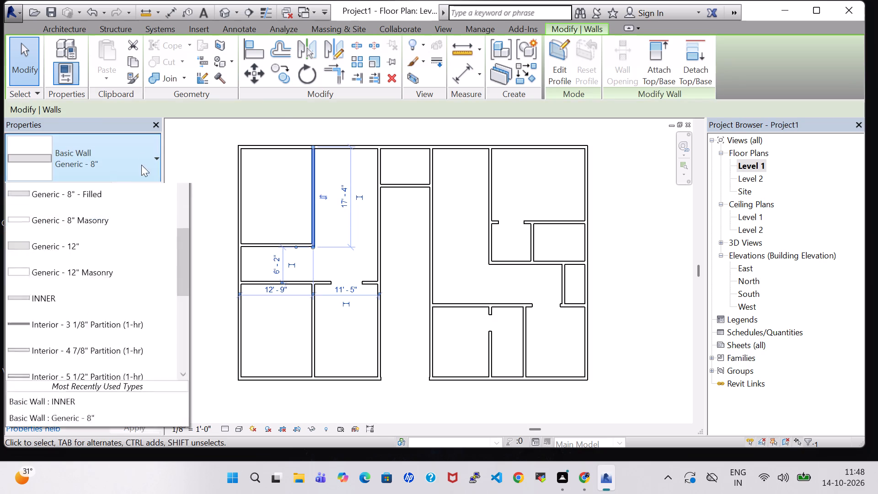
pyautogui.click(73, 352)
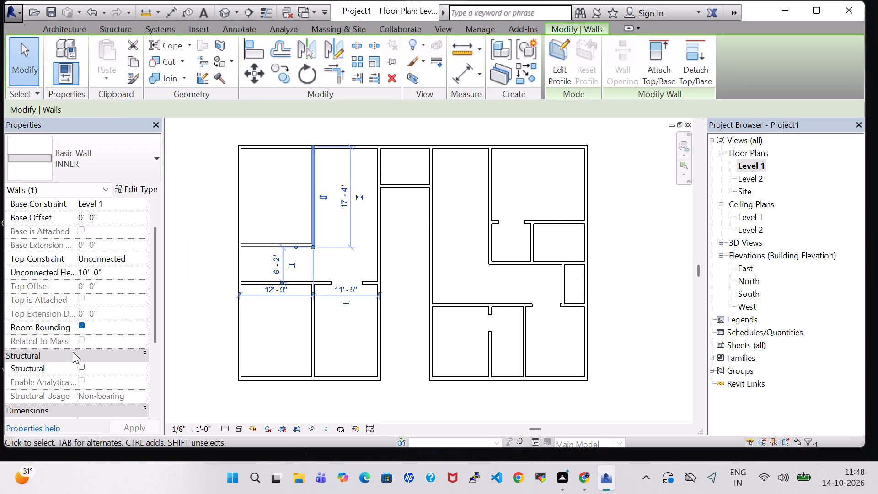
pyautogui.click(270, 245)
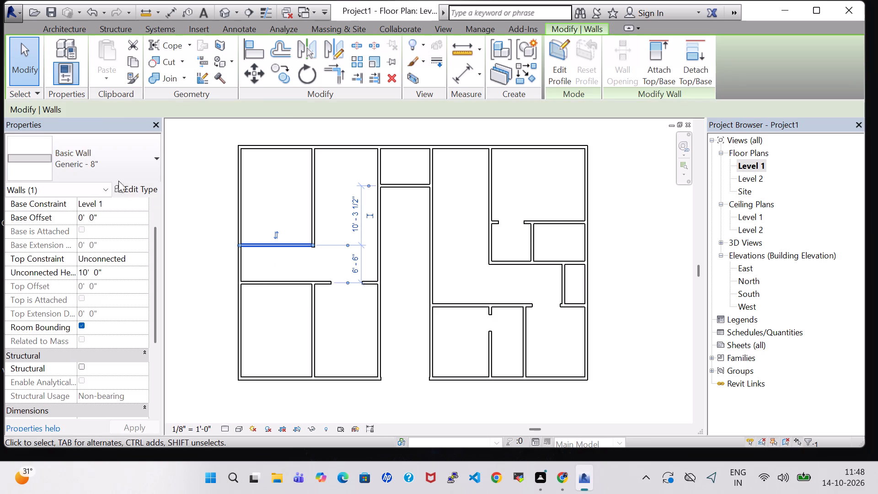
pyautogui.click(120, 166)
pyautogui.click(84, 366)
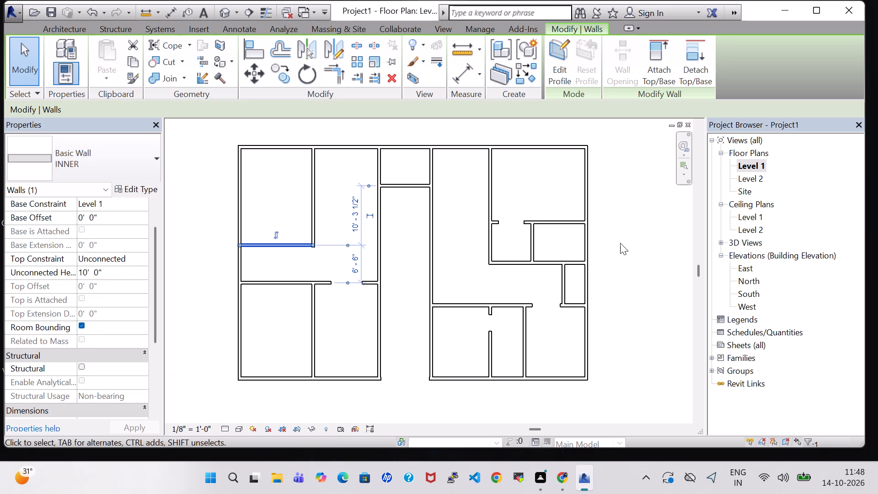
# Assign the INNER wall type to both segments of the east-west partition along the north side of the two southwest rooms.
pyautogui.click(618, 243)
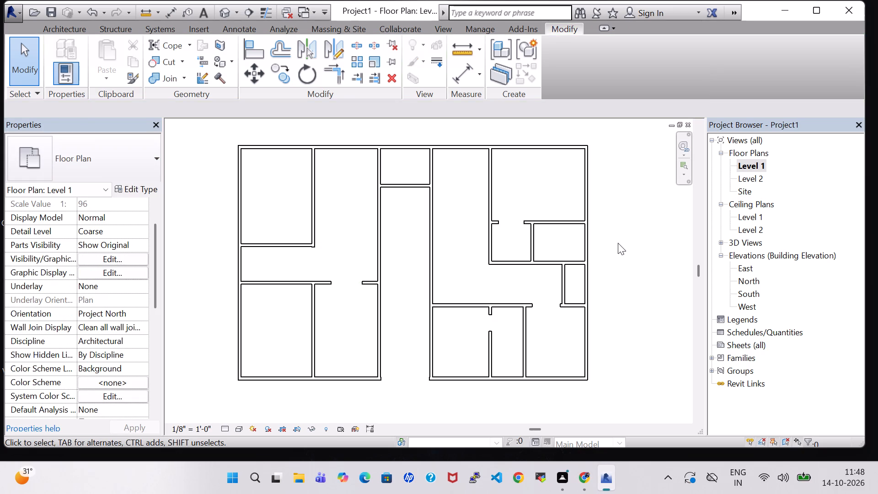
pyautogui.click(318, 281)
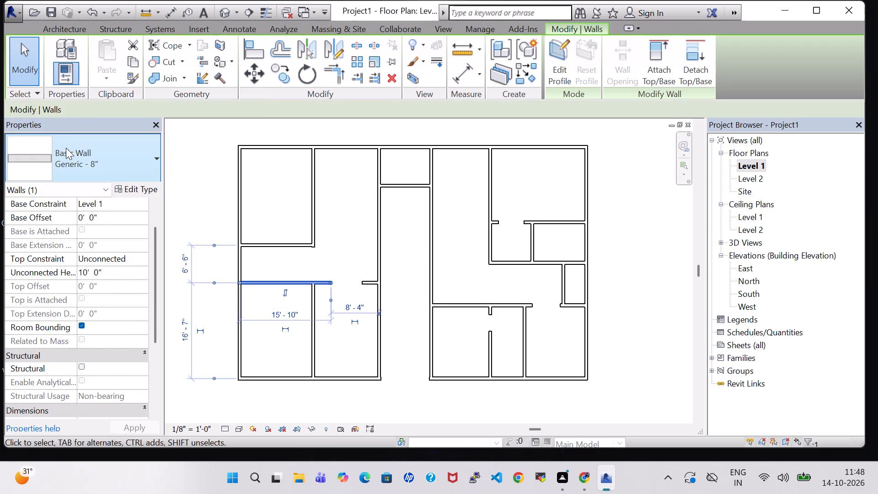
pyautogui.click(83, 156)
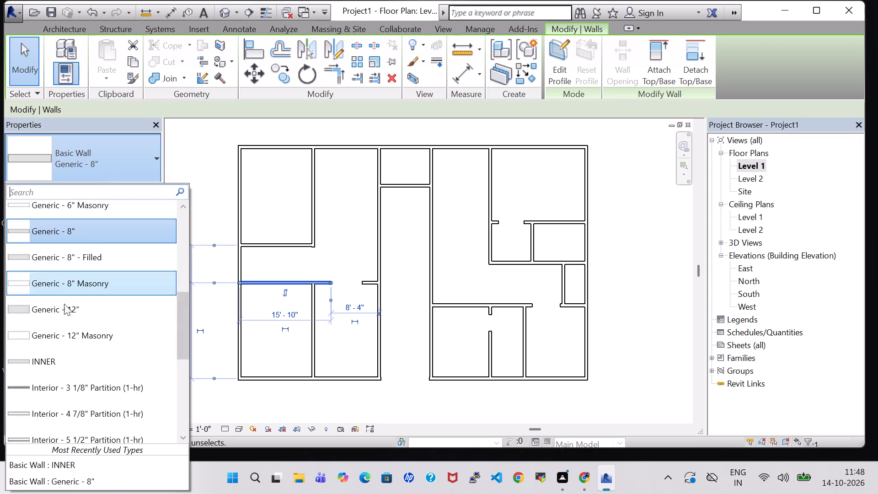
pyautogui.click(72, 363)
pyautogui.click(364, 280)
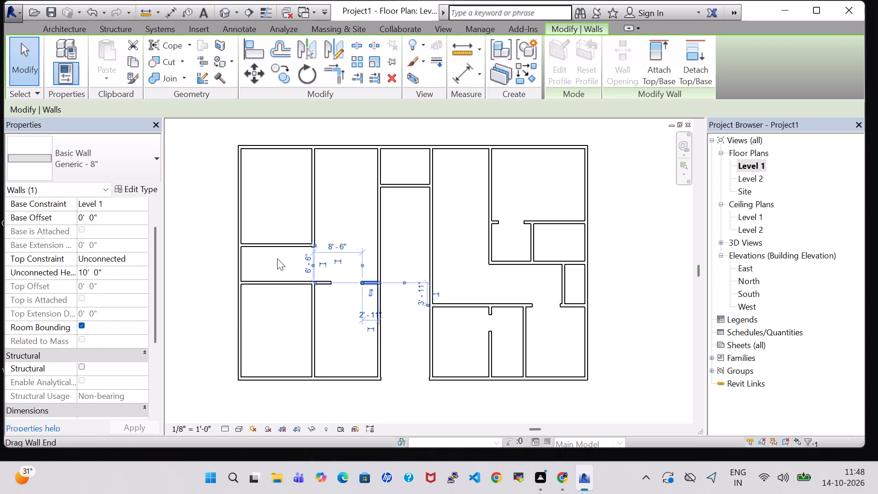
pyautogui.click(127, 177)
pyautogui.click(108, 362)
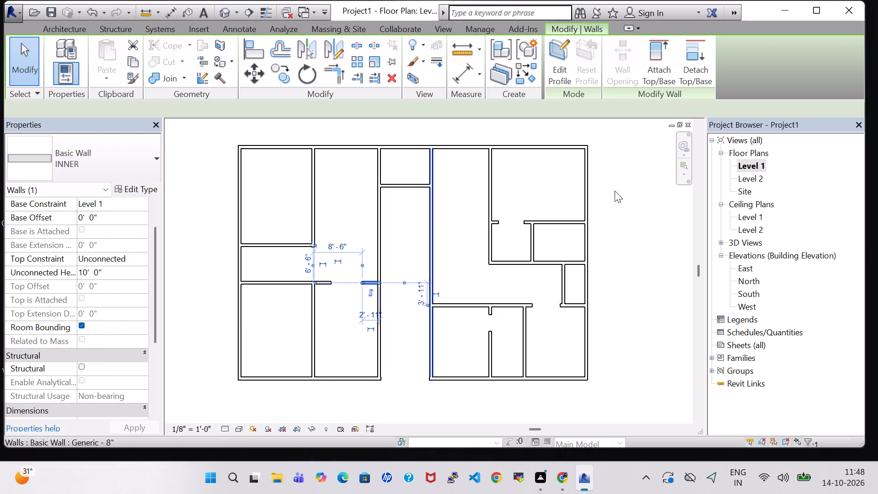
pyautogui.click(643, 223)
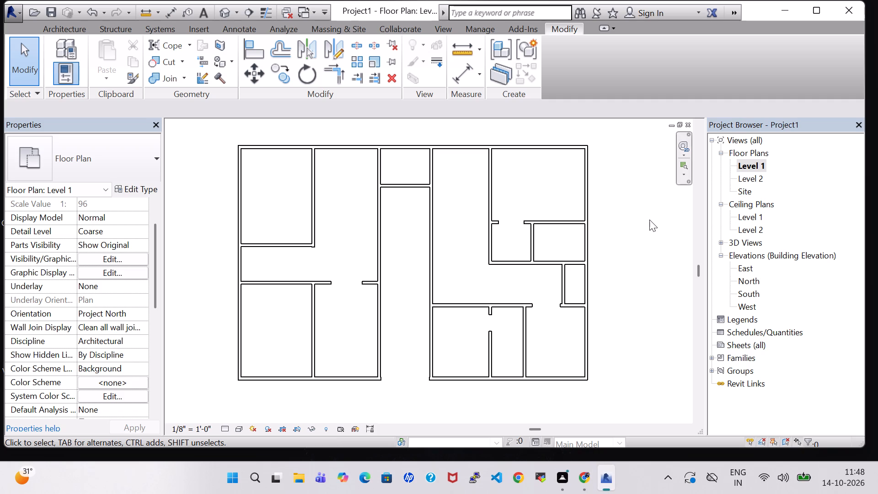
# Nudge the west wing's south exterior wall slightly west to trim its overhang at the central gap.
pyautogui.moveTo(649, 217); pyautogui.dragTo(640, 214, button='middle')
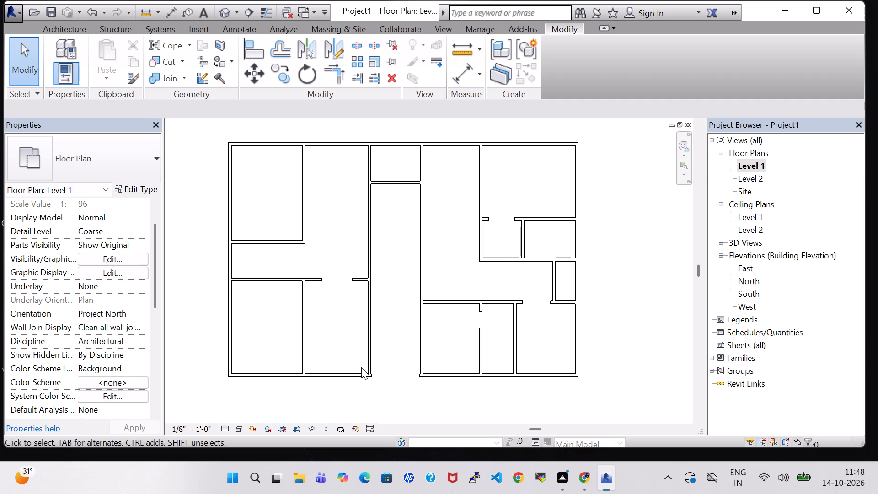
pyautogui.scroll(5, 361, 367)
pyautogui.click(383, 384)
pyautogui.press('Left')
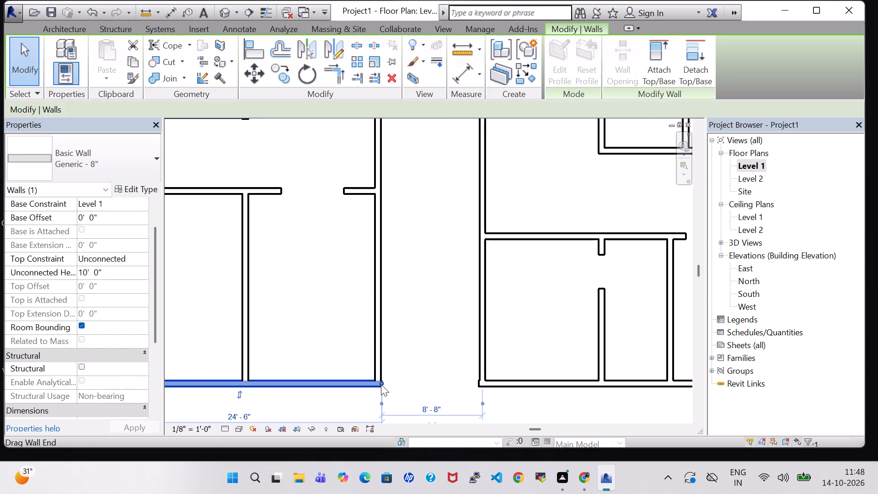
pyautogui.click(404, 379)
pyautogui.scroll(-4, 407, 368)
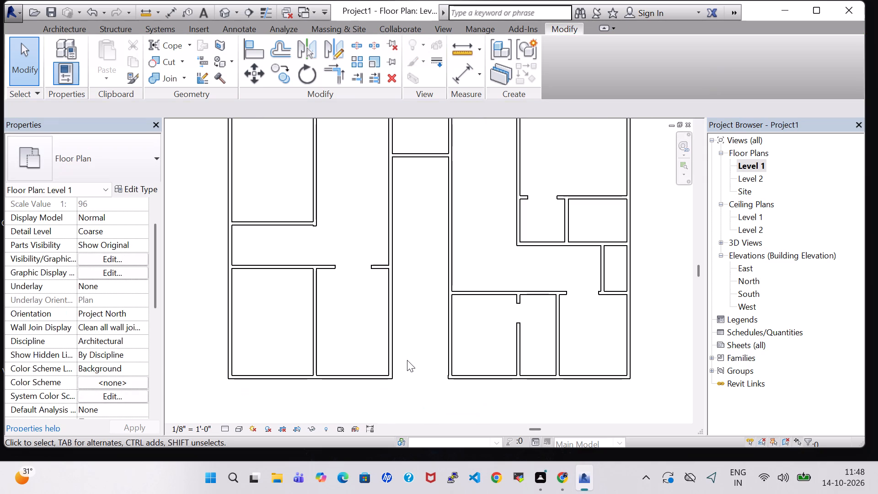
pyautogui.click(647, 335)
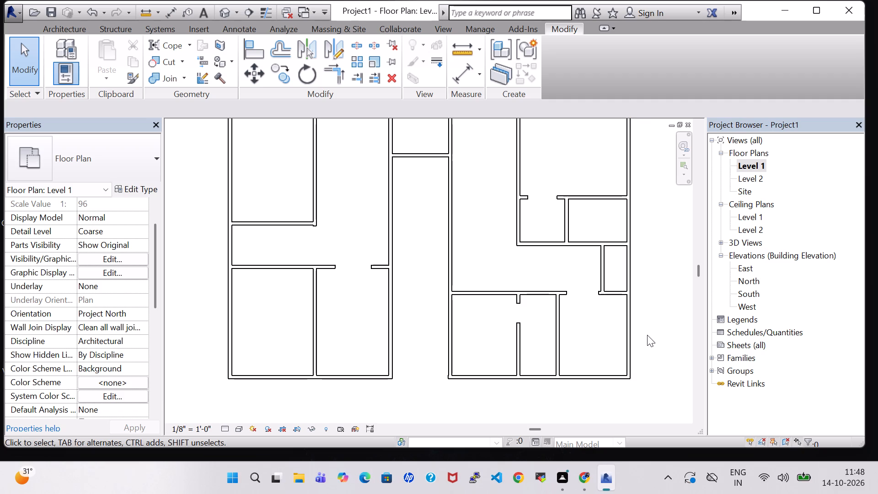
# Nudge the east wing's south exterior wall slightly east to trim its overhang at the central gap.
pyautogui.scroll(3, 647, 335)
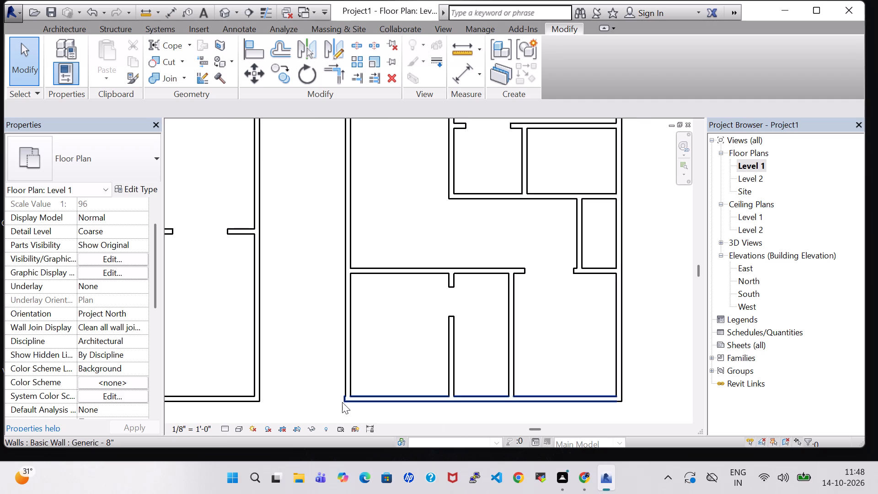
pyautogui.click(342, 402)
pyautogui.press('Right')
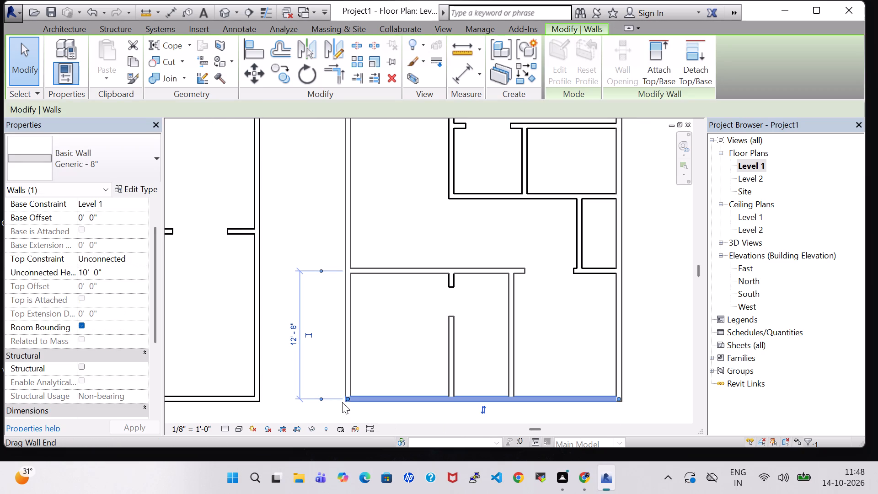
pyautogui.click(646, 383)
pyautogui.scroll(-4, 634, 303)
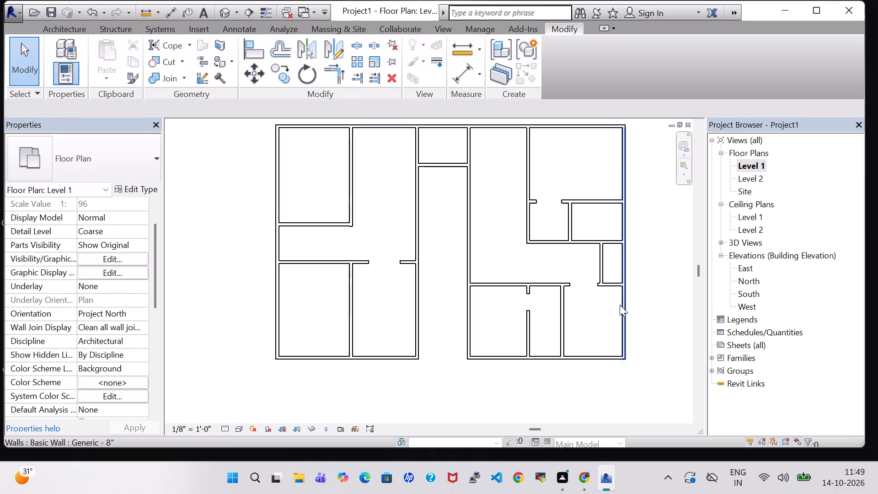
# Split the east exterior wall at the small east room's north and south partitions and delete the segment between them.
pyautogui.moveTo(497, 206); pyautogui.dragTo(494, 207, button='middle')
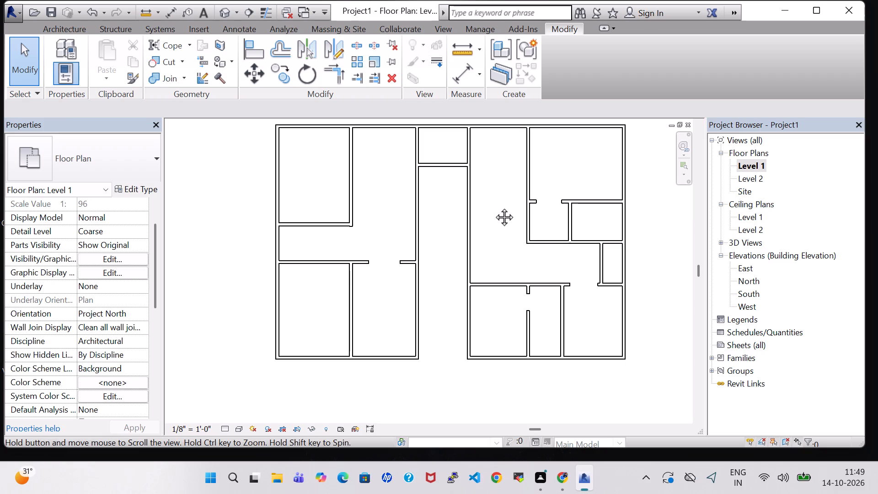
pyautogui.moveTo(494, 207); pyautogui.dragTo(469, 240, button='middle')
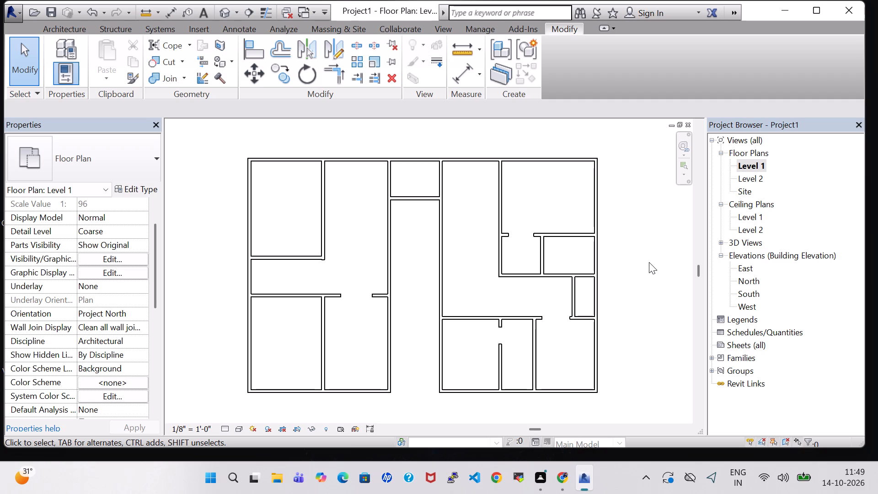
pyautogui.click(355, 43)
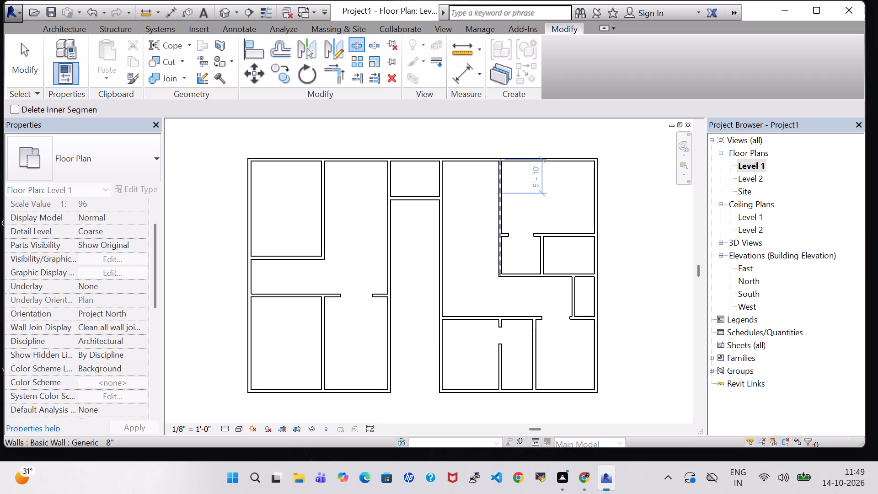
pyautogui.scroll(4, 596, 293)
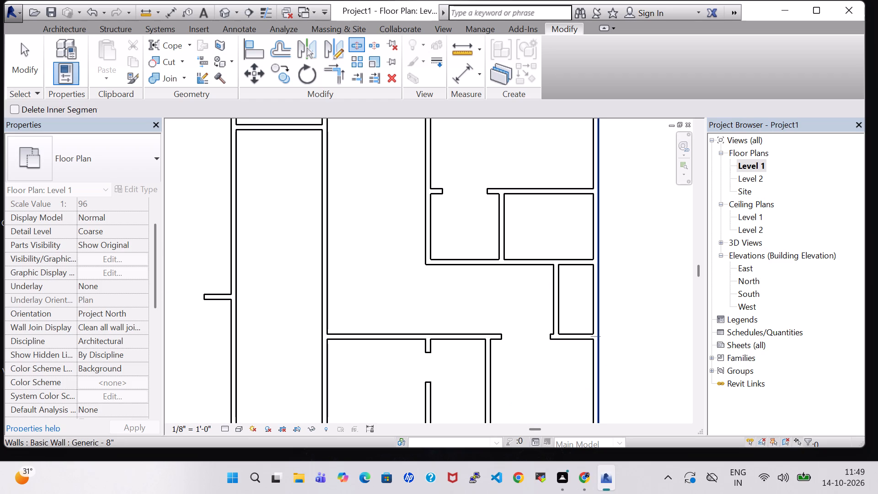
pyautogui.scroll(6, 595, 332)
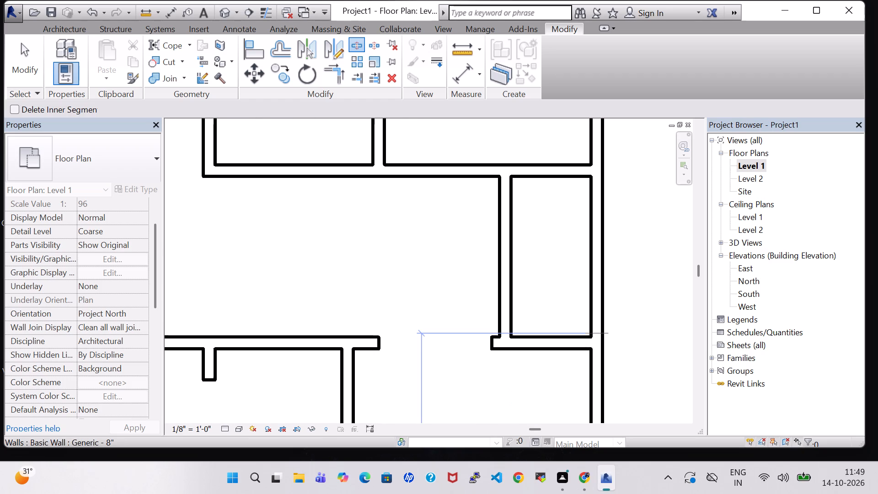
pyautogui.click(596, 335)
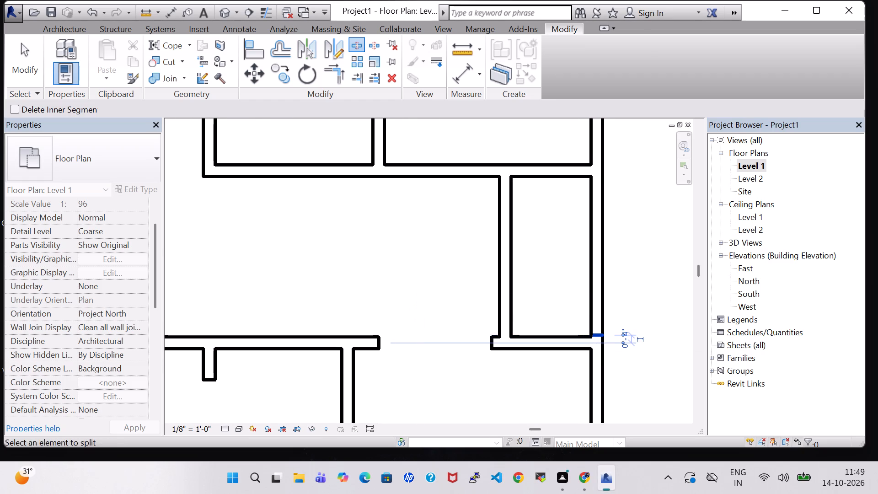
pyautogui.moveTo(578, 271); pyautogui.dragTo(581, 298, button='middle')
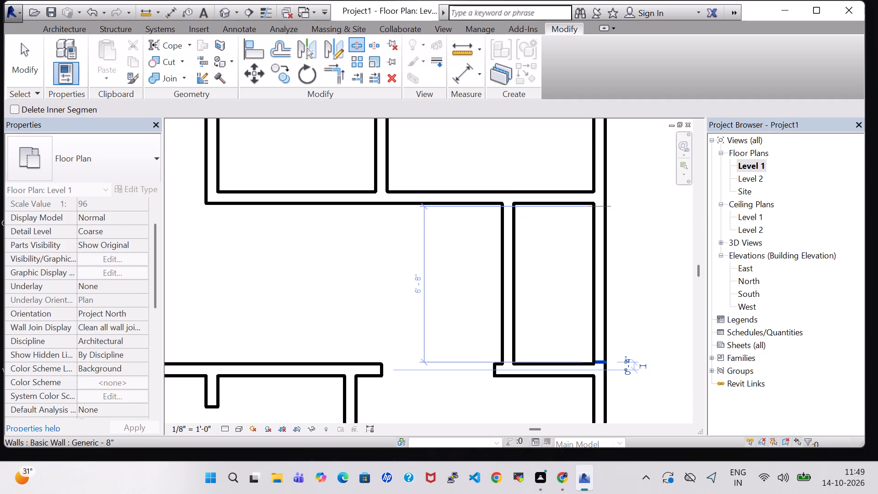
pyautogui.click(601, 204)
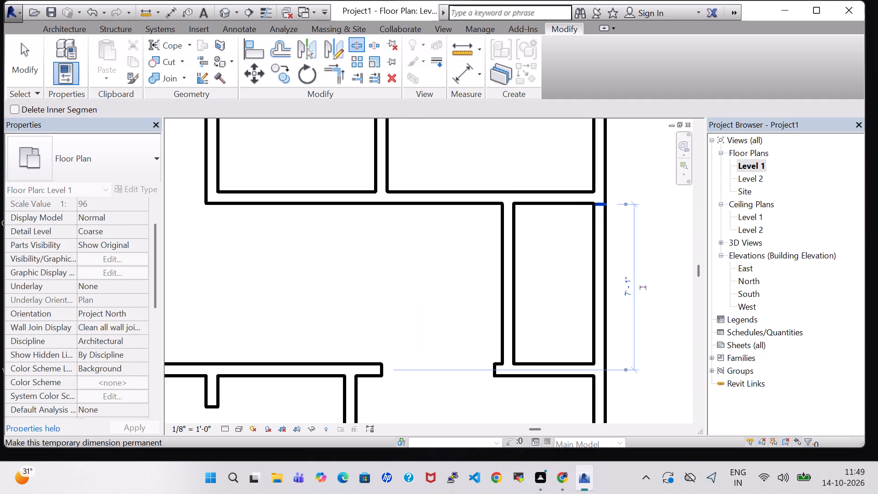
pyautogui.press('Escape')
pyautogui.press('Escape')
pyautogui.click(596, 272)
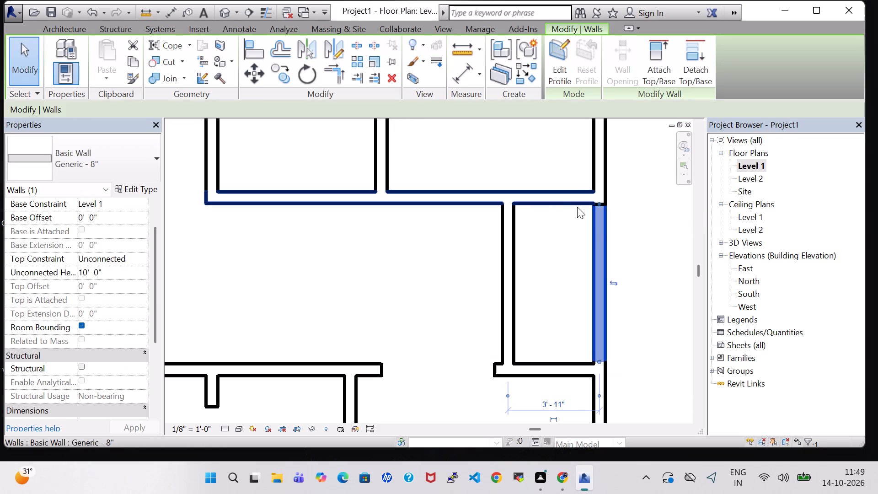
pyautogui.press('Delete')
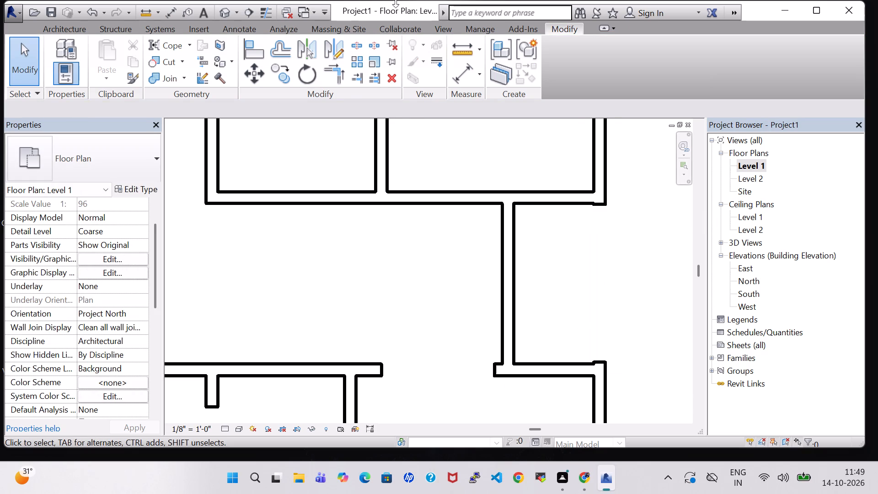
# Draw a room separation line across the opening in the east exterior wall, along its outer face.
pyautogui.click(47, 32)
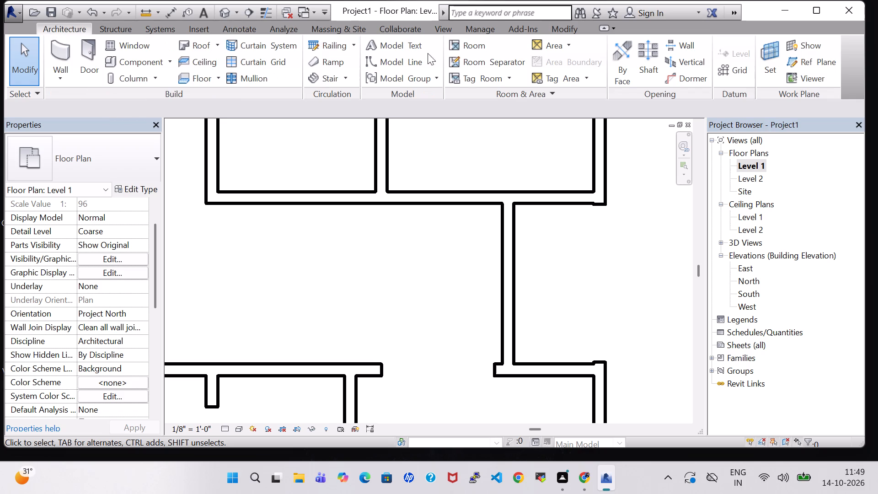
pyautogui.click(480, 64)
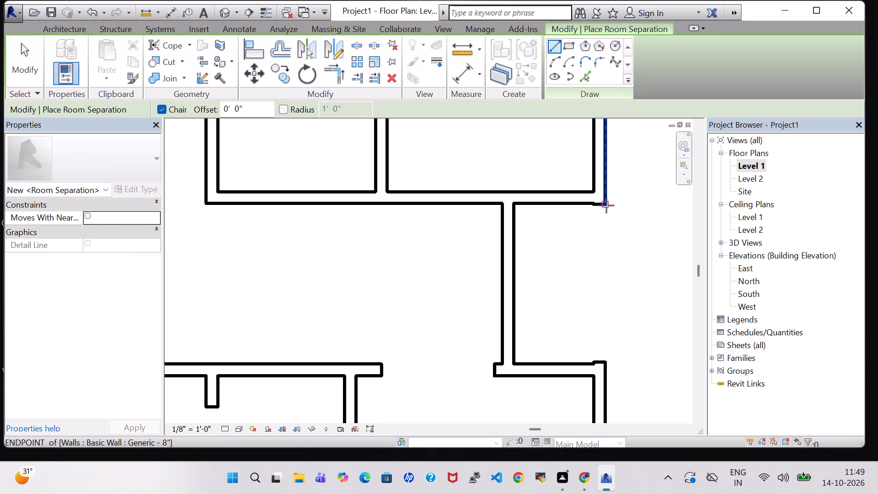
pyautogui.click(606, 205)
pyautogui.click(605, 363)
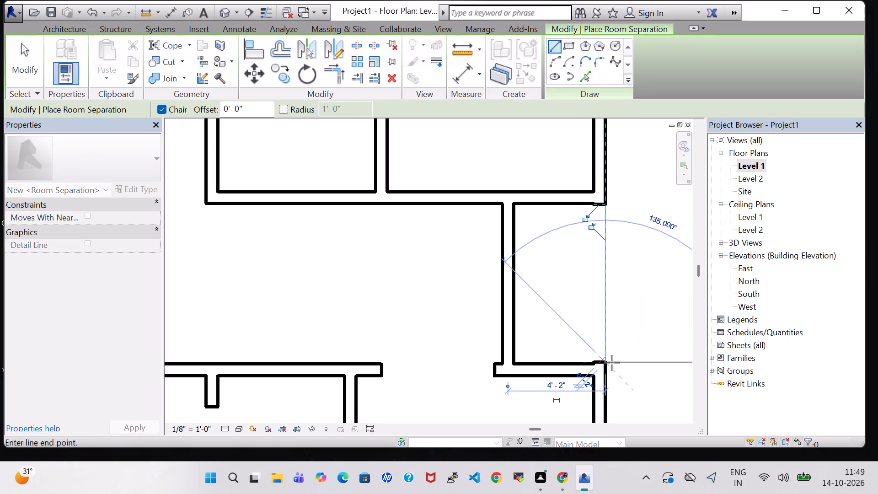
pyautogui.press('Escape')
pyautogui.scroll(-2, 532, 298)
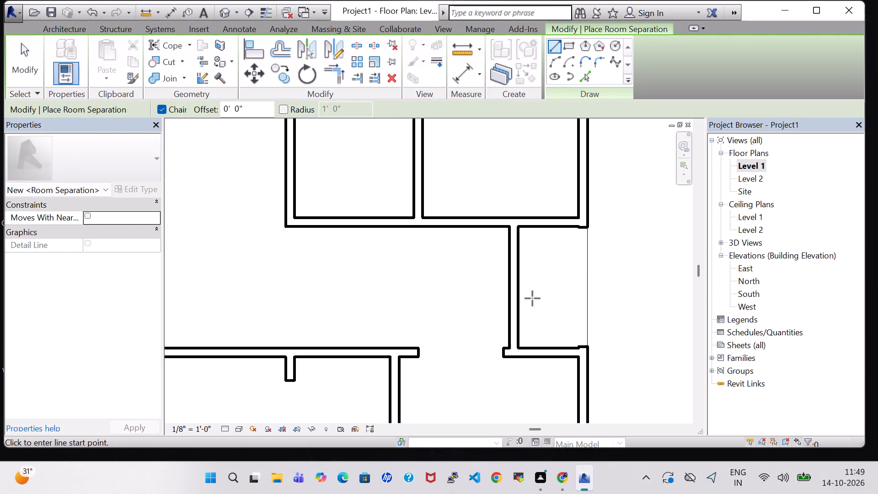
pyautogui.press('Escape')
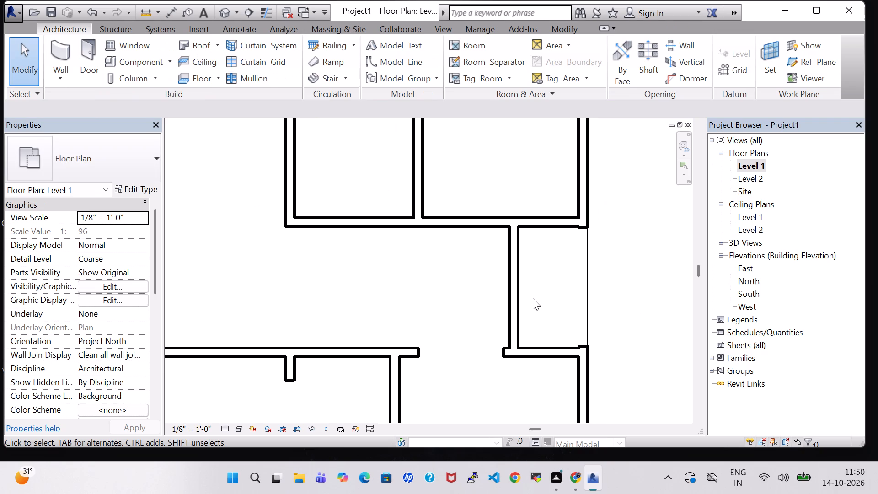
# Nudge the northwest room's east partition slightly north to trim its south end at the corner.
pyautogui.scroll(-1, 533, 298)
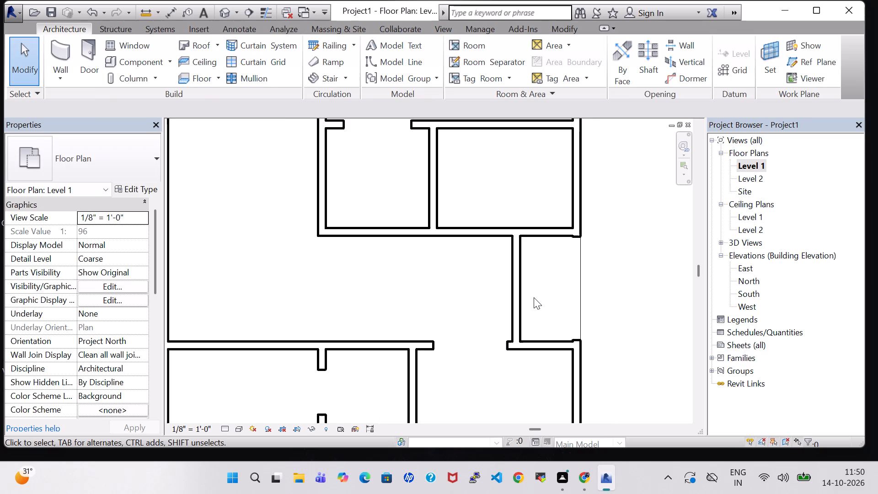
pyautogui.scroll(-2, 533, 301)
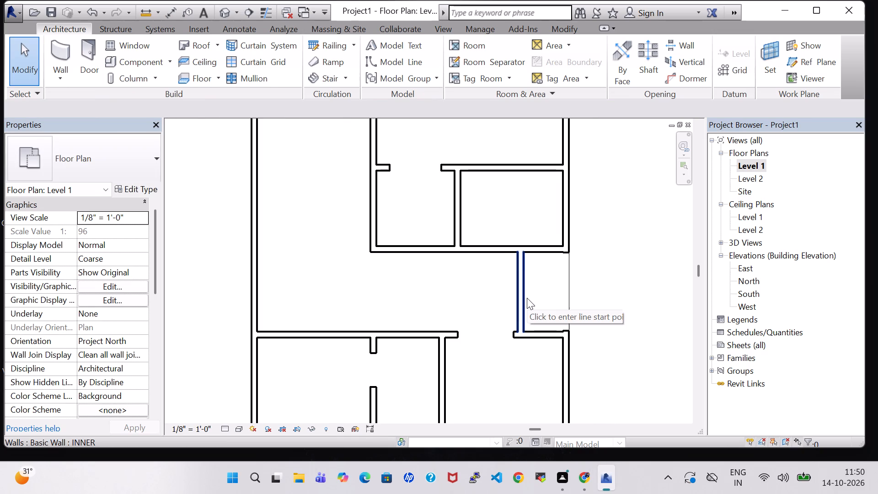
pyautogui.scroll(-1, 527, 298)
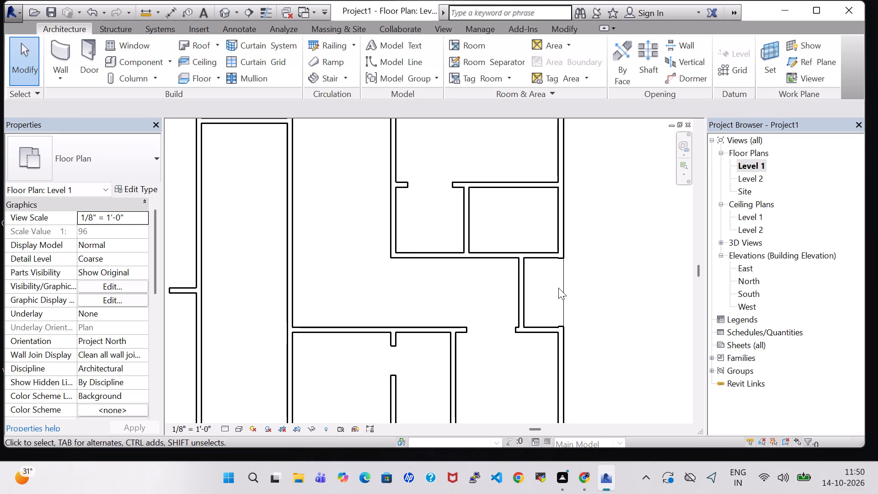
pyautogui.scroll(-2, 602, 288)
pyautogui.moveTo(605, 279); pyautogui.dragTo(617, 283, button='middle')
pyautogui.scroll(-1, 617, 283)
pyautogui.moveTo(628, 216); pyautogui.dragTo(638, 216, button='middle')
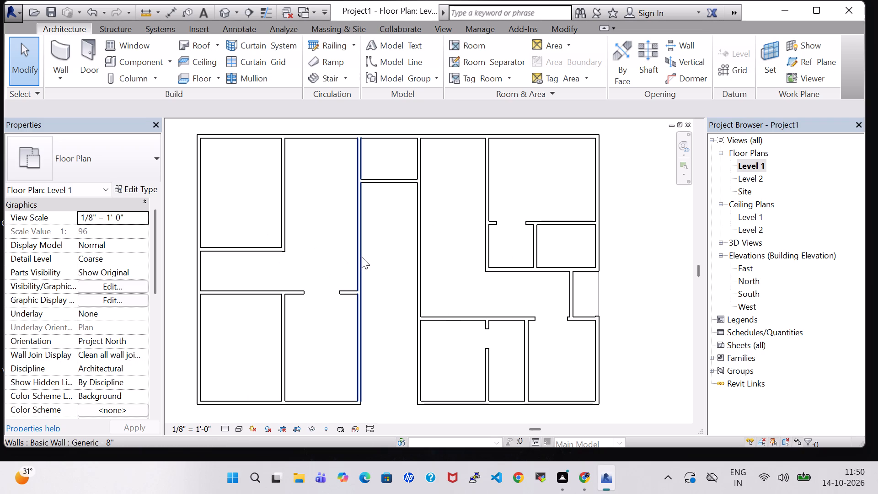
pyautogui.scroll(3, 287, 254)
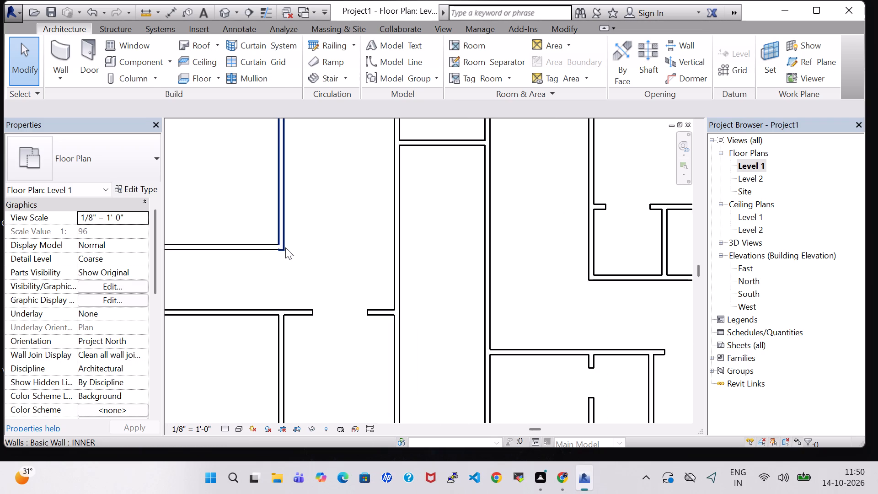
pyautogui.click(285, 247)
pyautogui.press('Up')
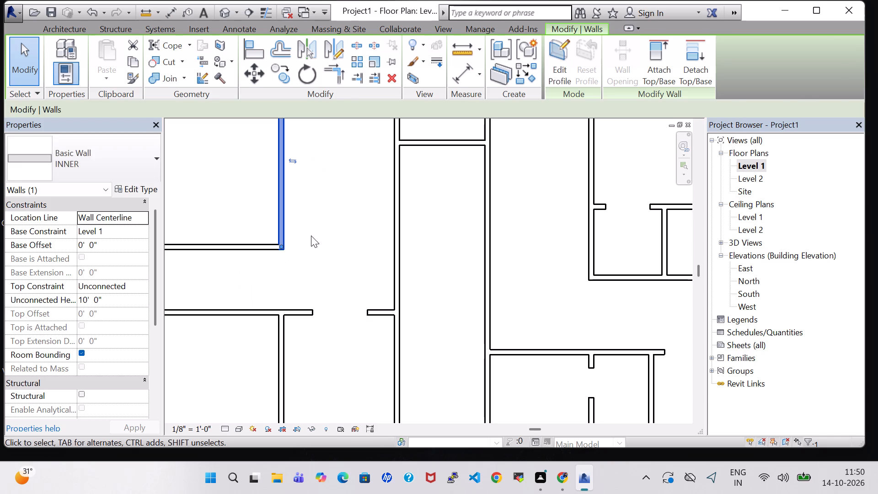
pyautogui.click(327, 245)
pyautogui.scroll(-3, 328, 245)
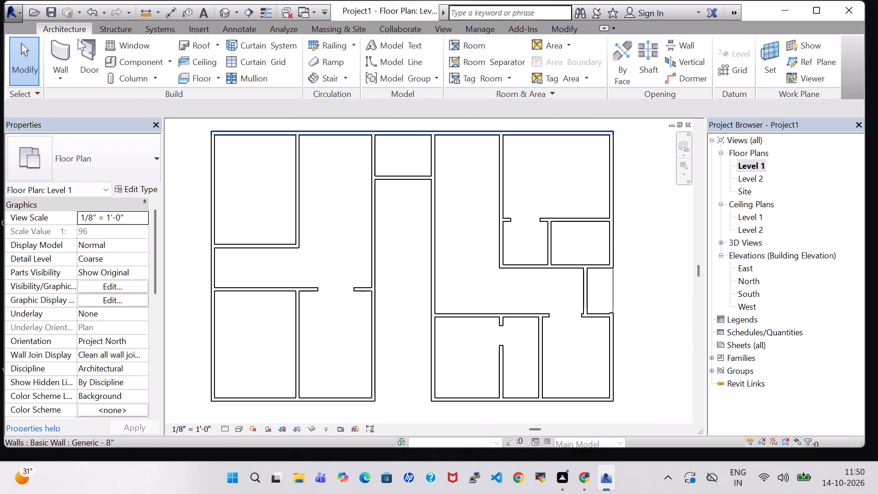
# Draw a straight east-west wall across the northwest room, from its east partition to the west exterior wall, about 4'-5" south of the north wall.
pyautogui.click(59, 41)
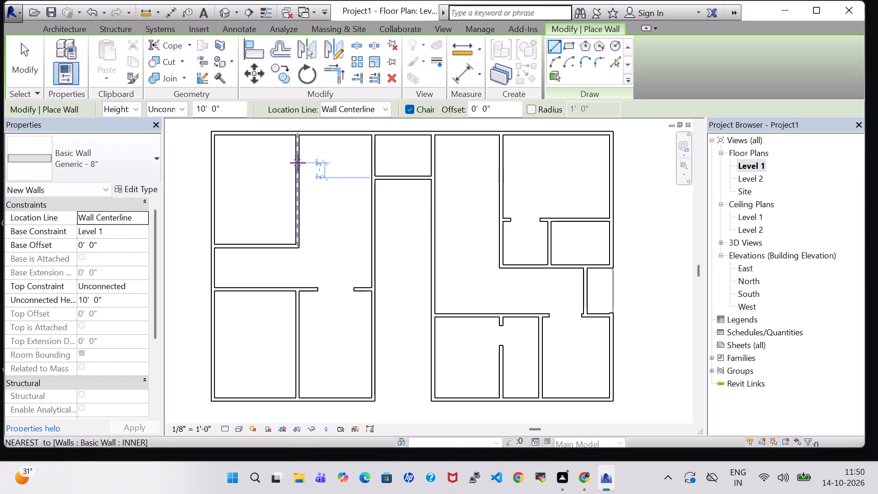
pyautogui.click(298, 163)
pyautogui.doubleClick(214, 166)
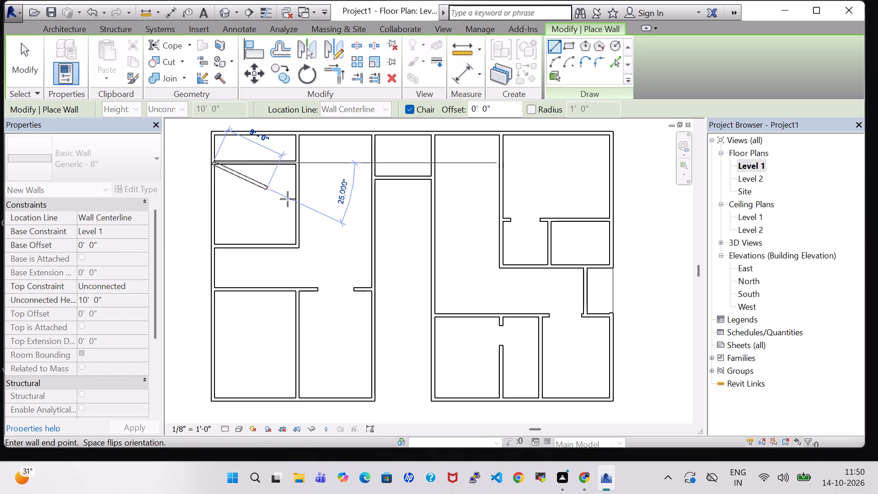
pyautogui.press('Escape')
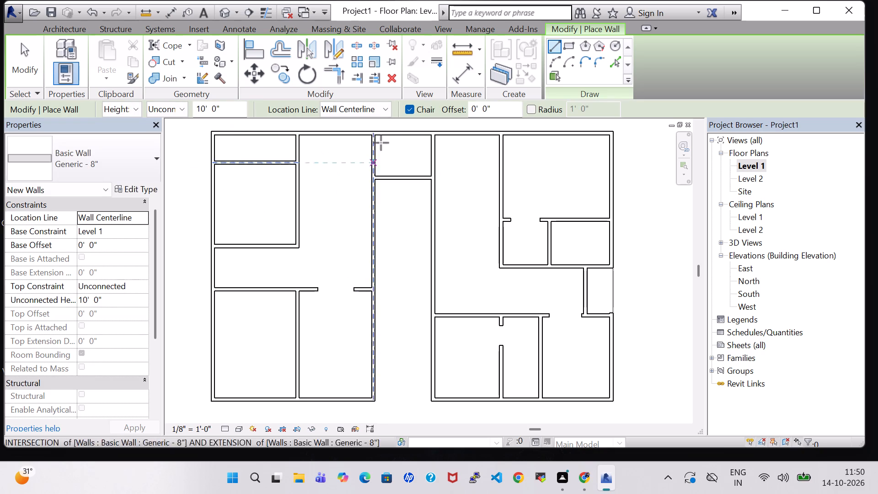
pyautogui.press('Escape')
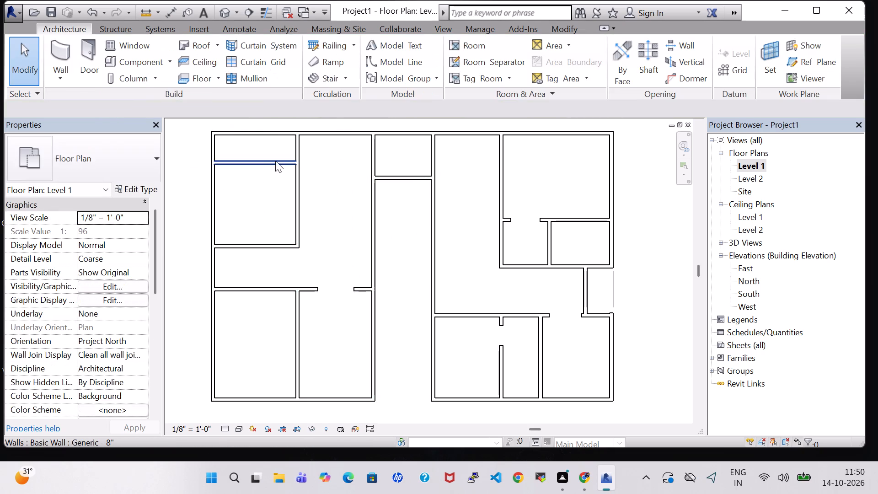
# Change the new east-west wall in the northwest room to the INNER wall type.
pyautogui.click(275, 161)
pyautogui.click(107, 163)
pyautogui.click(104, 370)
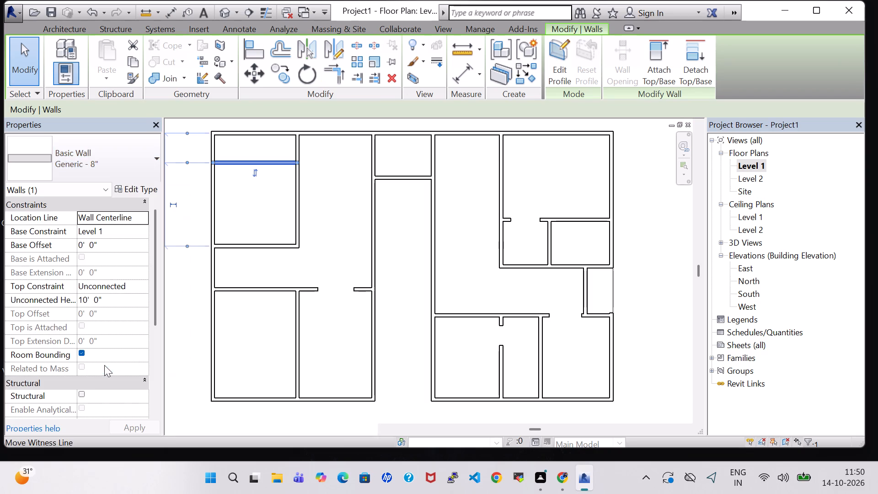
pyautogui.click(663, 208)
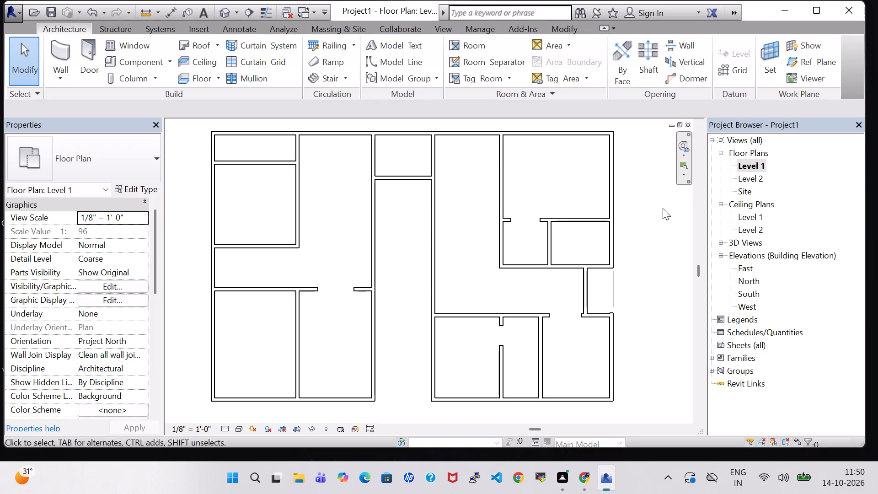
# Draw a short north-south wall from the new partition to the north exterior wall, about 2'-10" east of the west exterior wall.
pyautogui.scroll(-1, 659, 208)
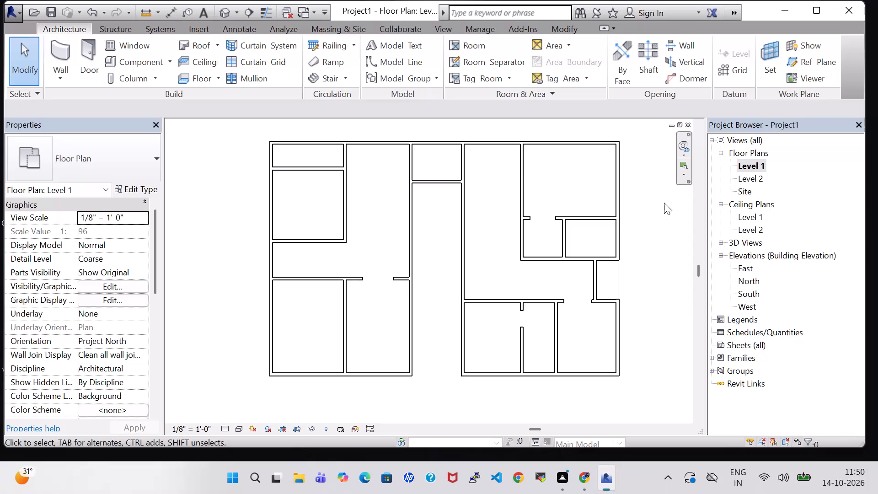
pyautogui.scroll(1, 661, 207)
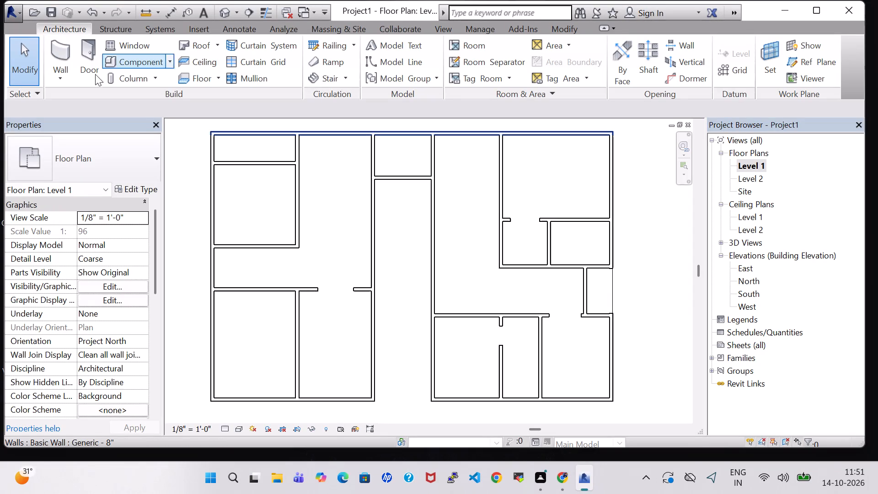
pyautogui.click(71, 54)
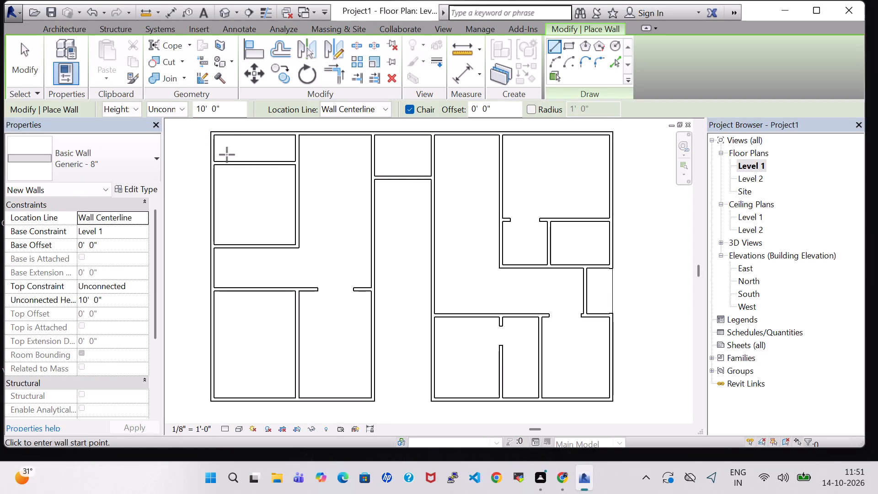
pyautogui.click(233, 164)
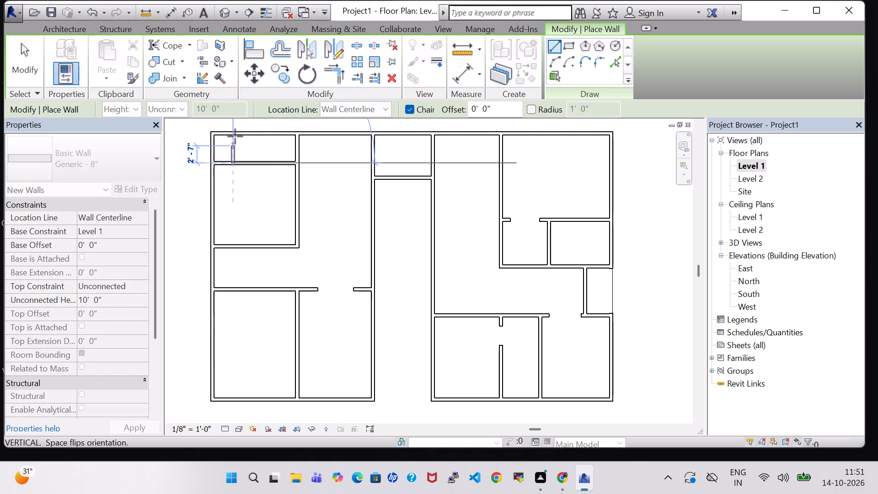
pyautogui.click(236, 134)
pyautogui.press('Escape')
pyautogui.press('Escape')
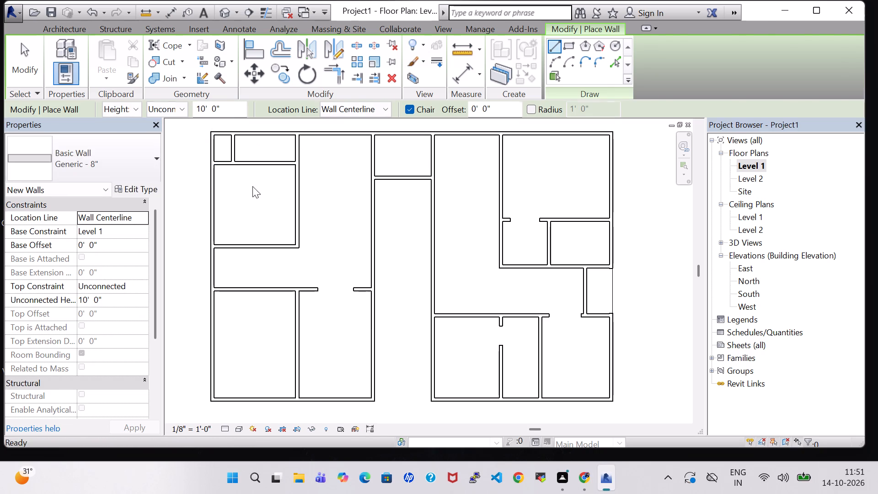
# Split the northwest room's new east-west partition at the short north-south wall and delete the segment west of it.
pyautogui.click(566, 33)
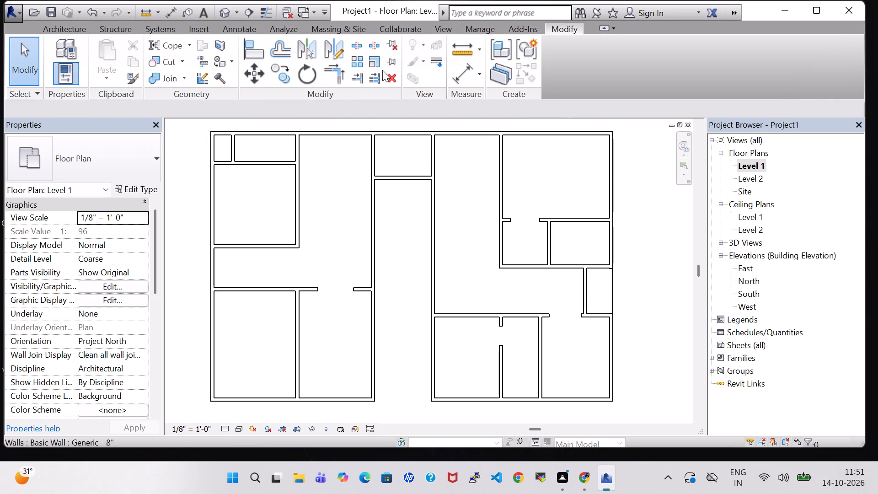
pyautogui.click(349, 45)
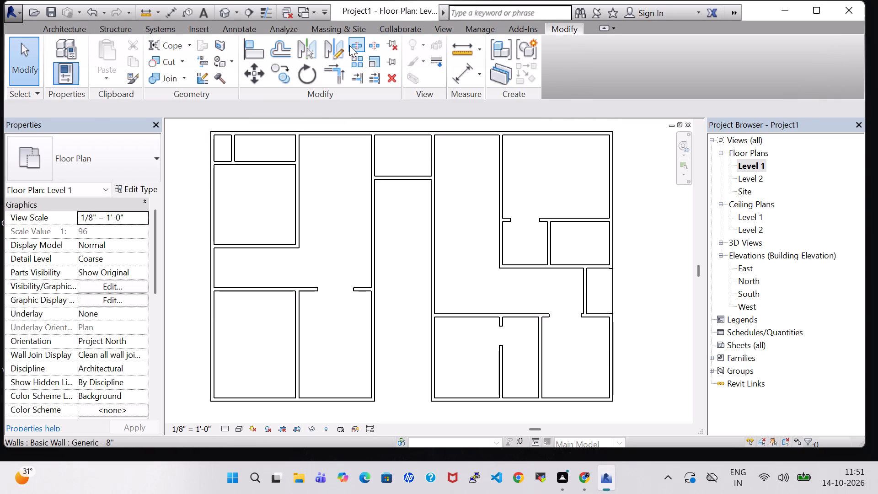
pyautogui.scroll(3, 250, 157)
pyautogui.moveTo(220, 209); pyautogui.dragTo(262, 211)
pyautogui.scroll(1, 235, 167)
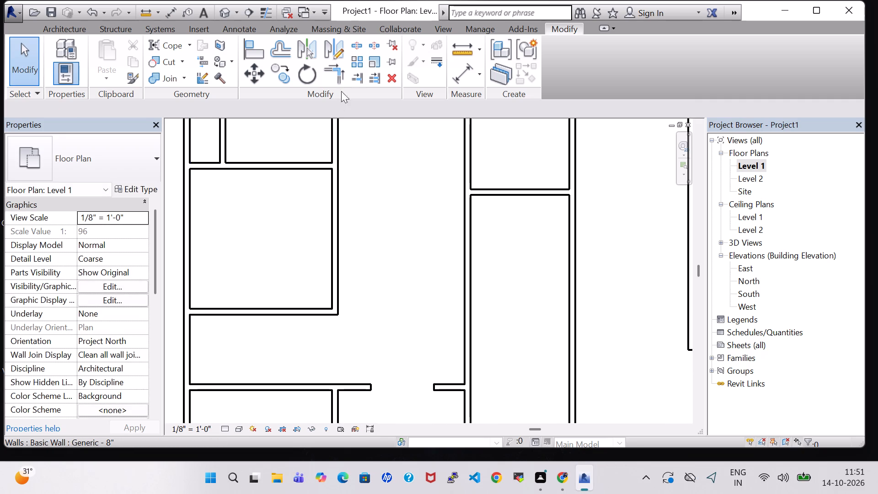
pyautogui.click(363, 50)
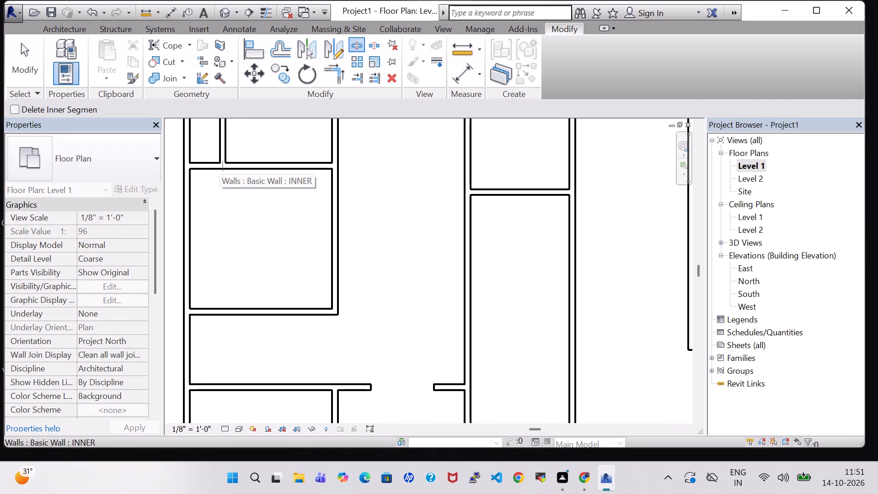
pyautogui.scroll(5, 219, 166)
pyautogui.click(220, 170)
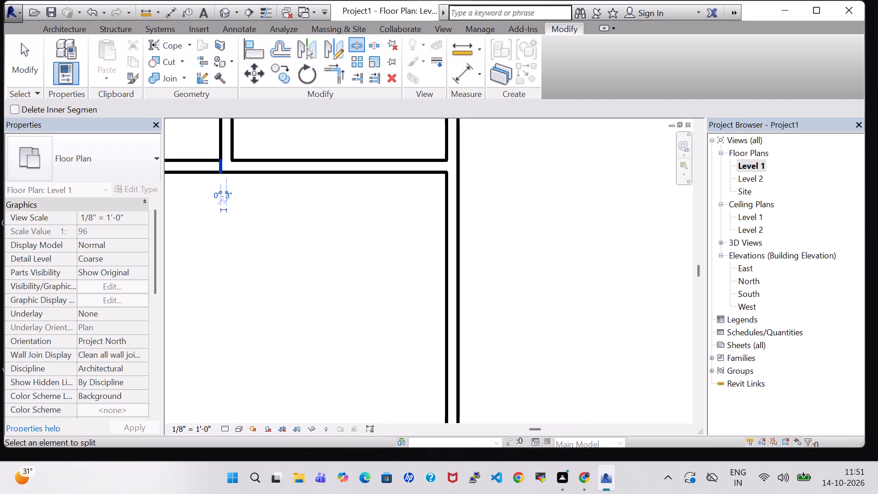
pyautogui.moveTo(219, 182); pyautogui.dragTo(305, 196, button='middle')
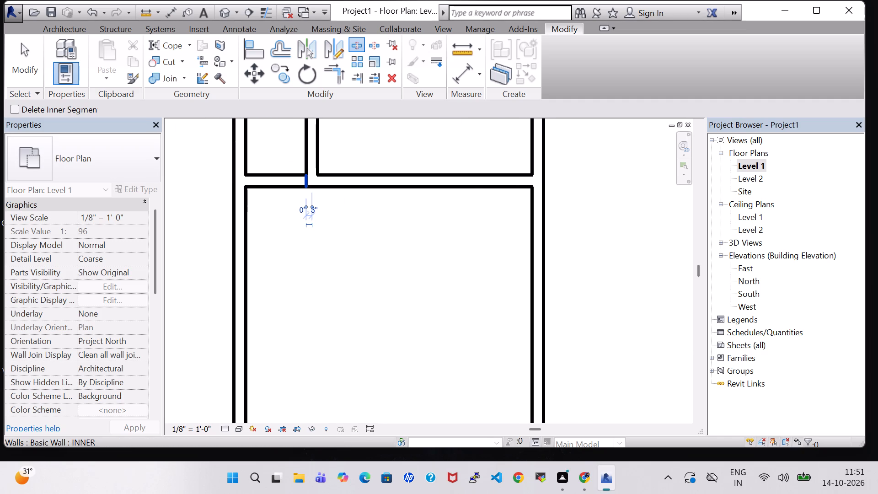
pyautogui.click(248, 177)
pyautogui.press('Delete')
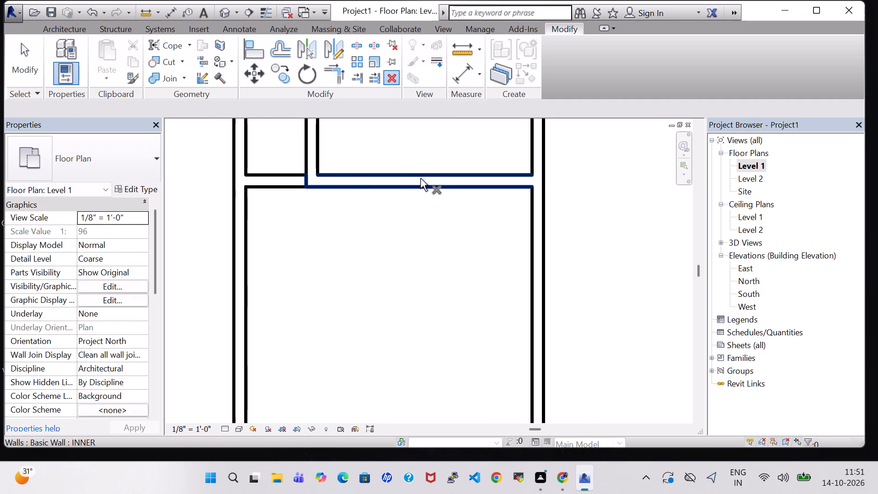
pyautogui.click(268, 184)
pyautogui.press('Delete')
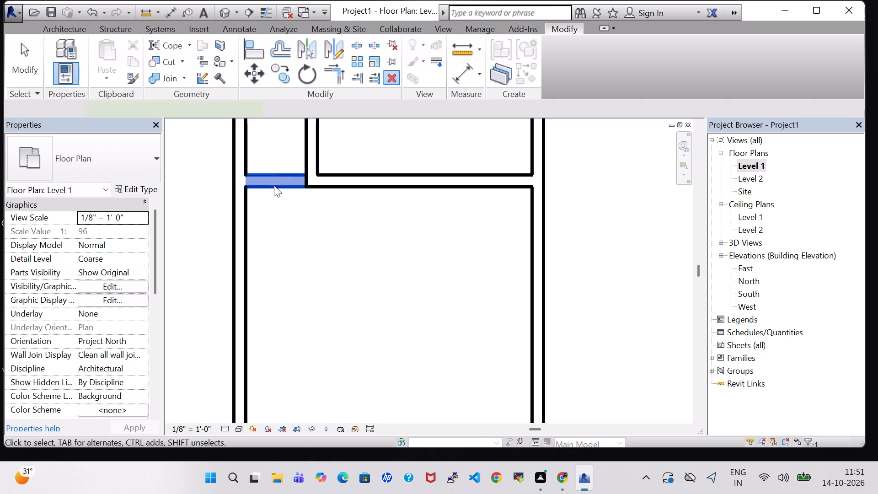
# Nudge the small northwest enclosure's south partition southward to about 5'-3" from the north exterior wall.
pyautogui.scroll(-5, 549, 206)
pyautogui.moveTo(569, 199); pyautogui.dragTo(446, 172, button='middle')
pyautogui.scroll(-1, 446, 172)
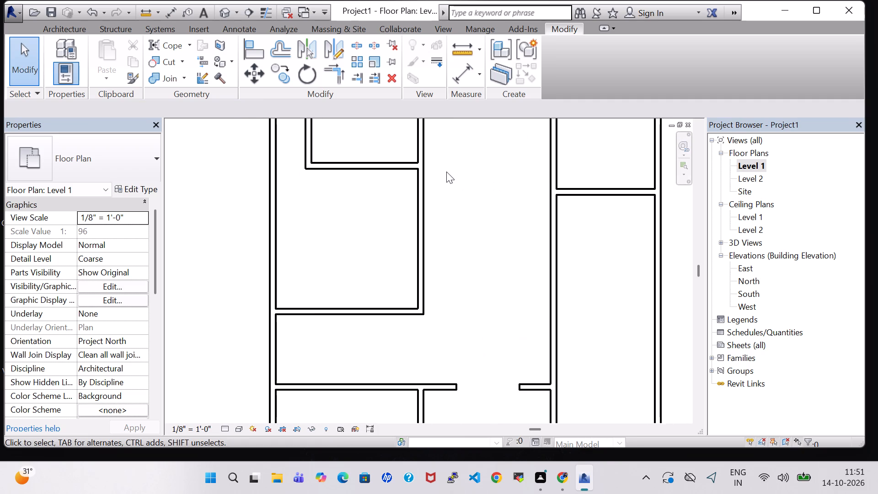
pyautogui.scroll(-1, 457, 175)
pyautogui.moveTo(457, 175); pyautogui.dragTo(425, 184, button='middle')
pyautogui.scroll(-1, 425, 184)
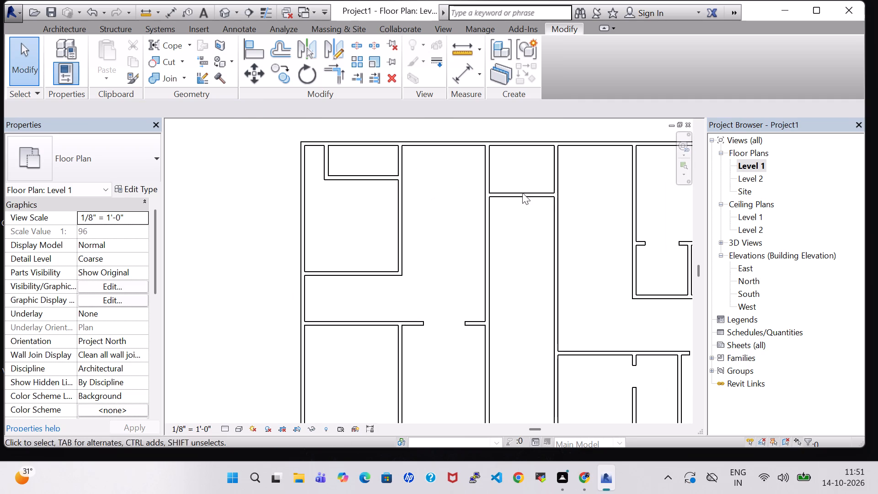
pyautogui.moveTo(577, 204); pyautogui.dragTo(468, 188, button='middle')
pyautogui.scroll(-1, 470, 190)
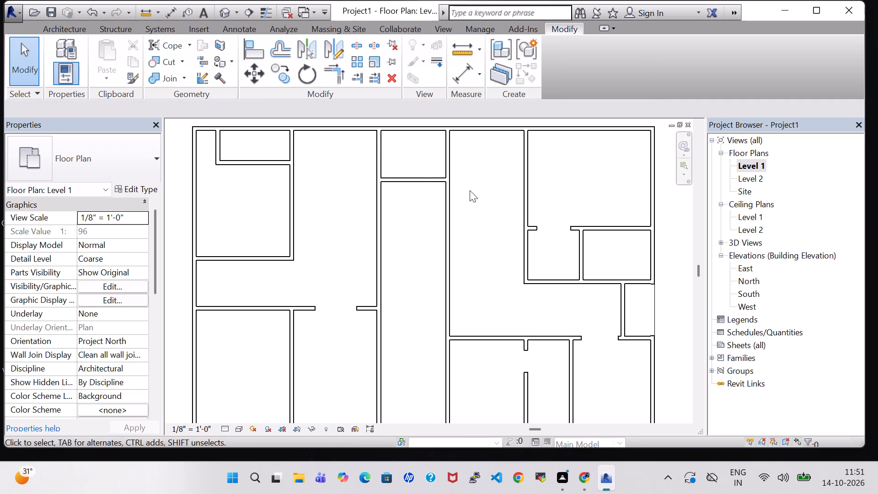
pyautogui.middleClick(470, 190)
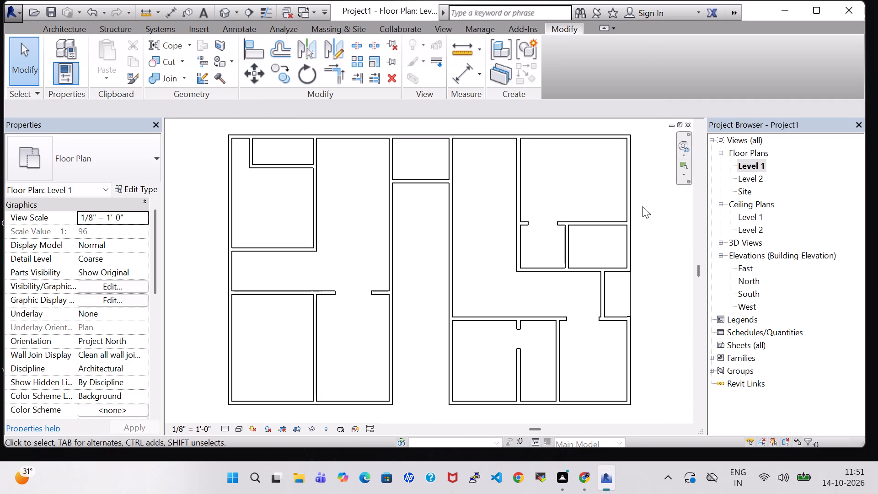
pyautogui.click(642, 206)
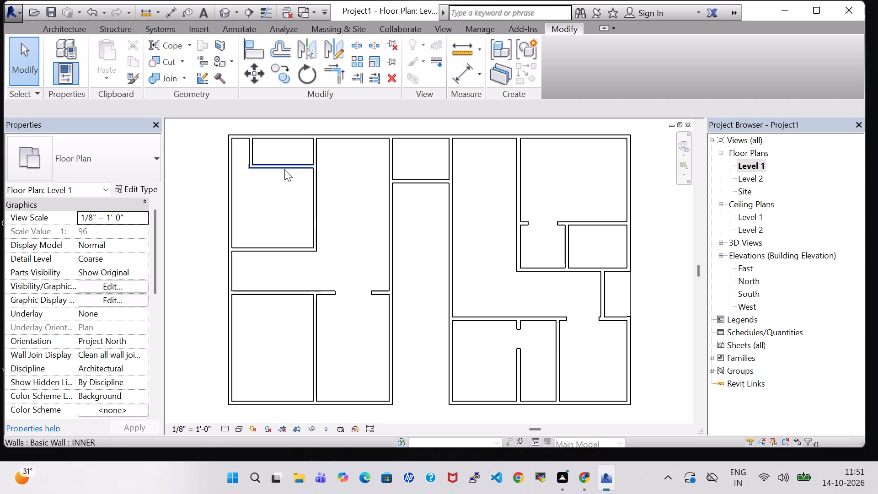
pyautogui.click(300, 165)
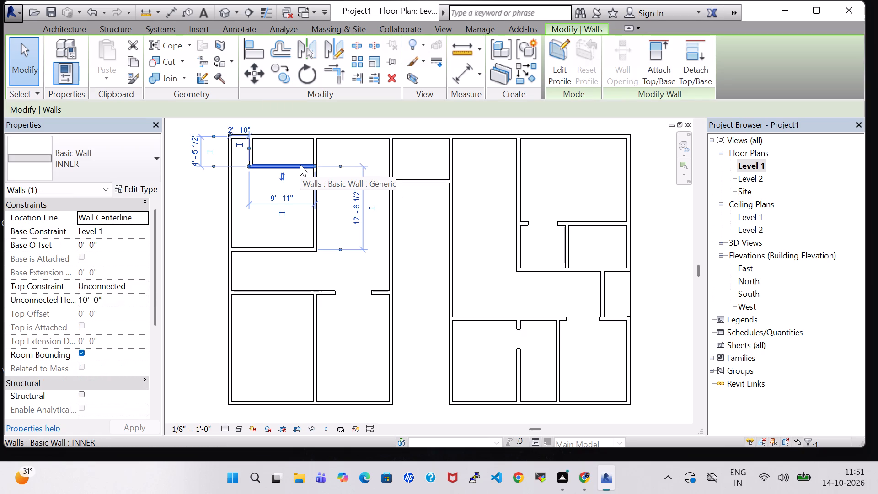
pyautogui.press('Down')
pyautogui.press('Down')
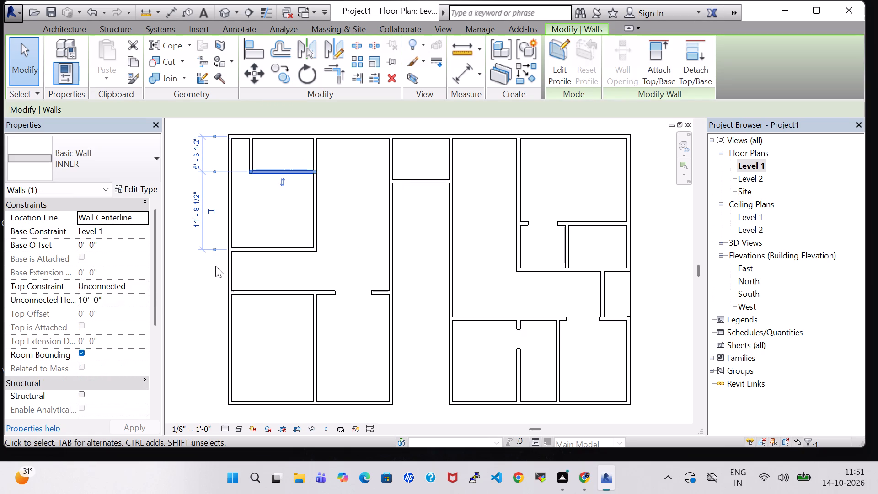
pyautogui.click(161, 299)
pyautogui.click(196, 281)
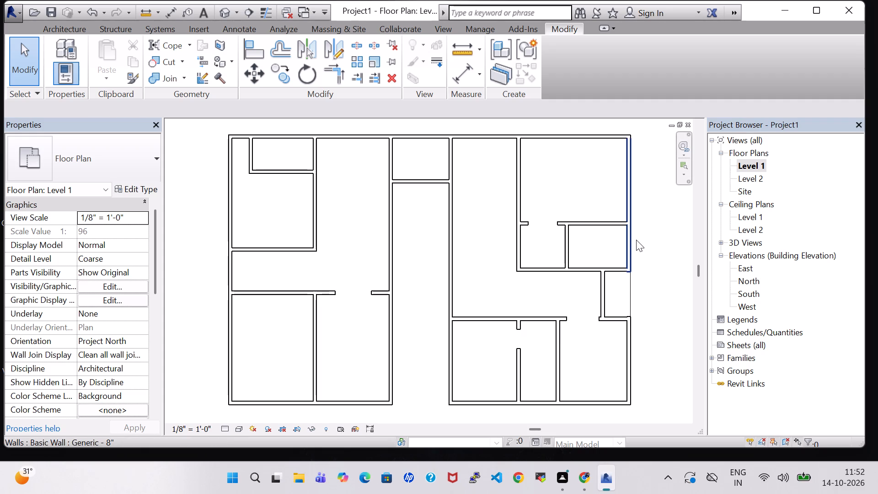
# Place horizontally tagged rooms in both northwest spaces, the small north-central room, the central corridor, the west wing's open hall and its two southern rooms.
pyautogui.moveTo(642, 239); pyautogui.dragTo(633, 236, button='middle')
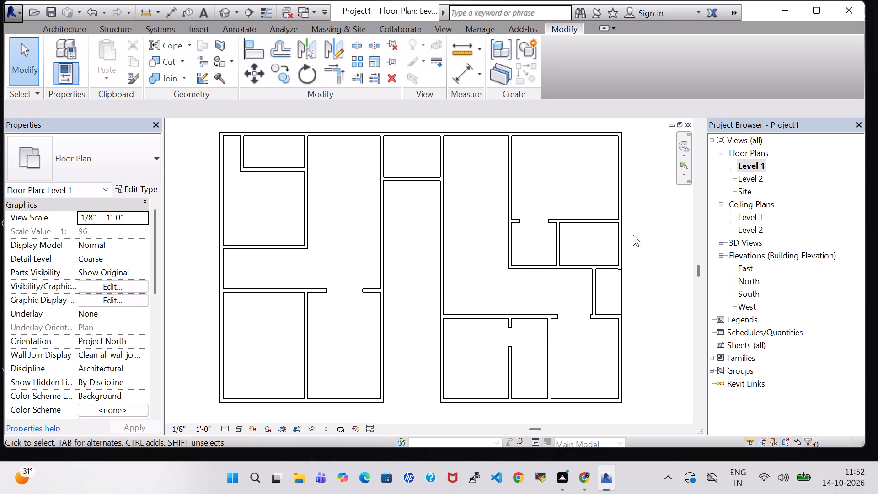
pyautogui.middleClick(633, 235)
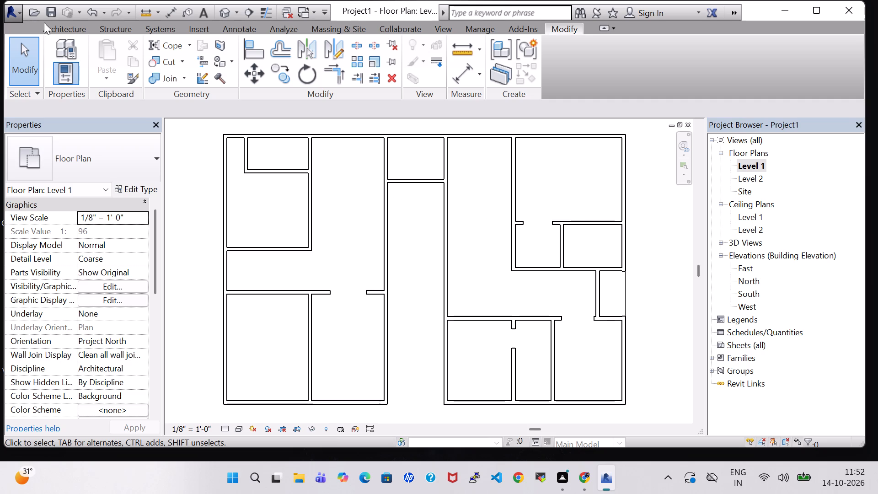
pyautogui.click(75, 37)
pyautogui.click(67, 32)
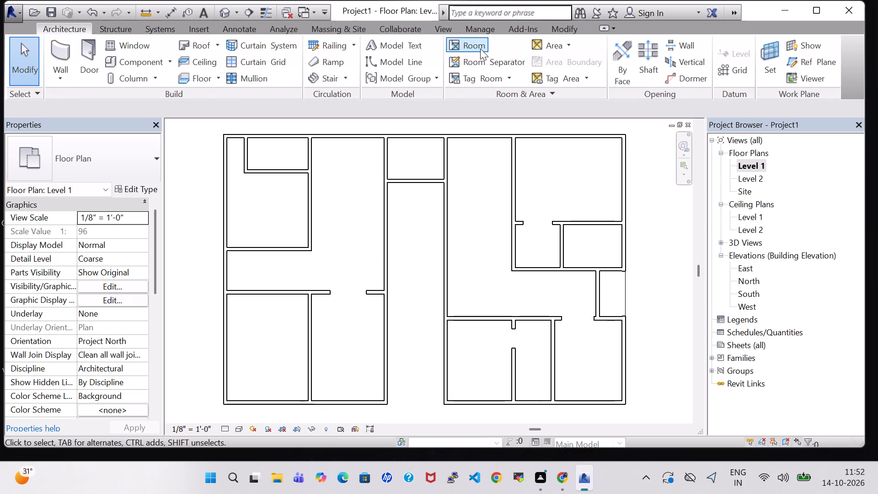
pyautogui.click(480, 48)
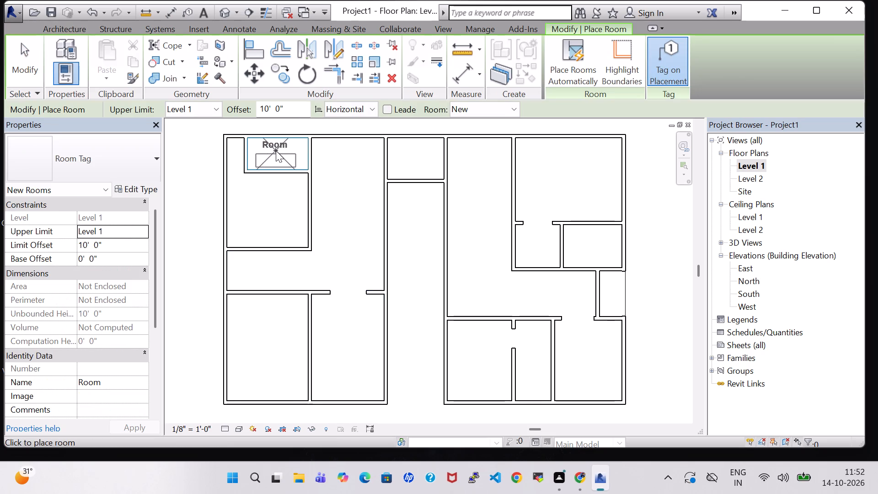
pyautogui.click(276, 150)
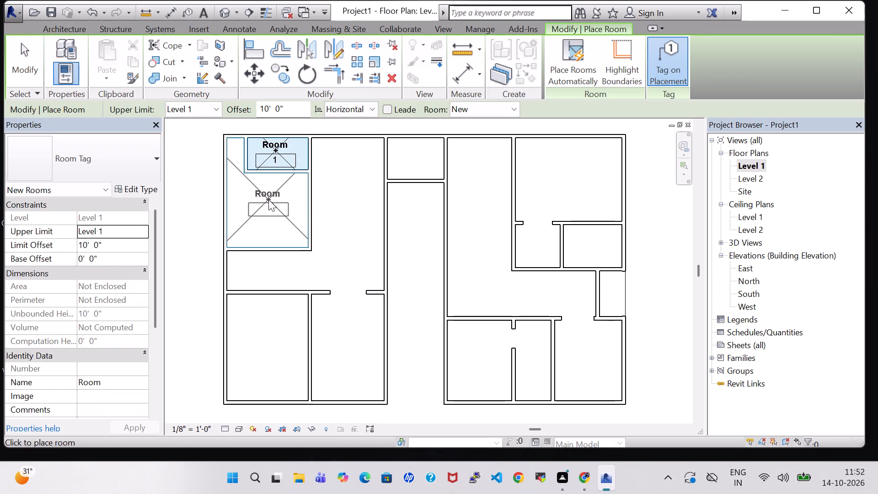
pyautogui.click(265, 207)
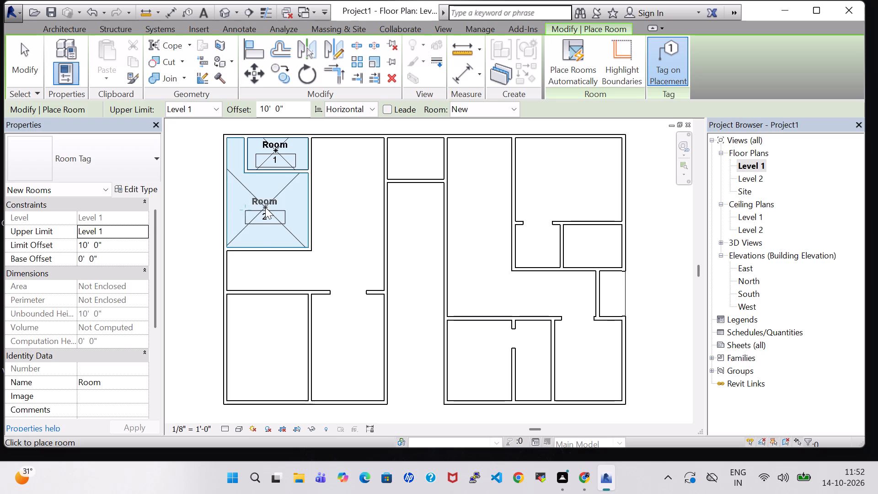
pyautogui.click(414, 157)
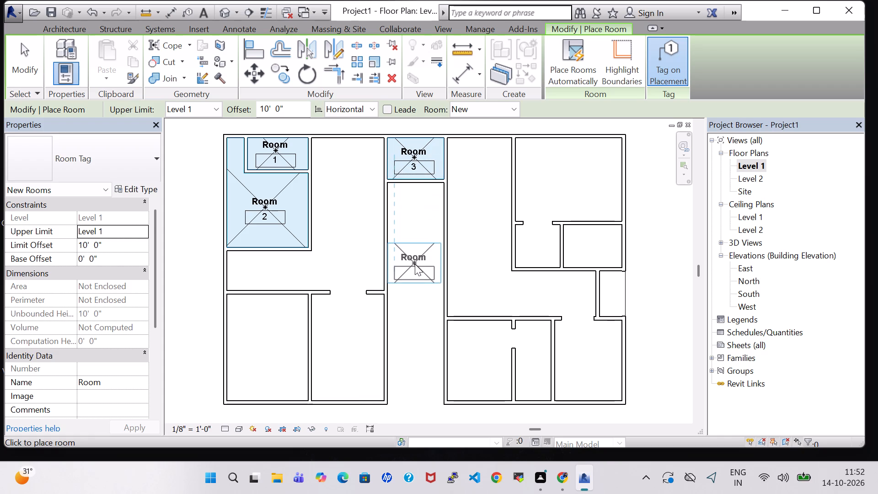
pyautogui.click(415, 264)
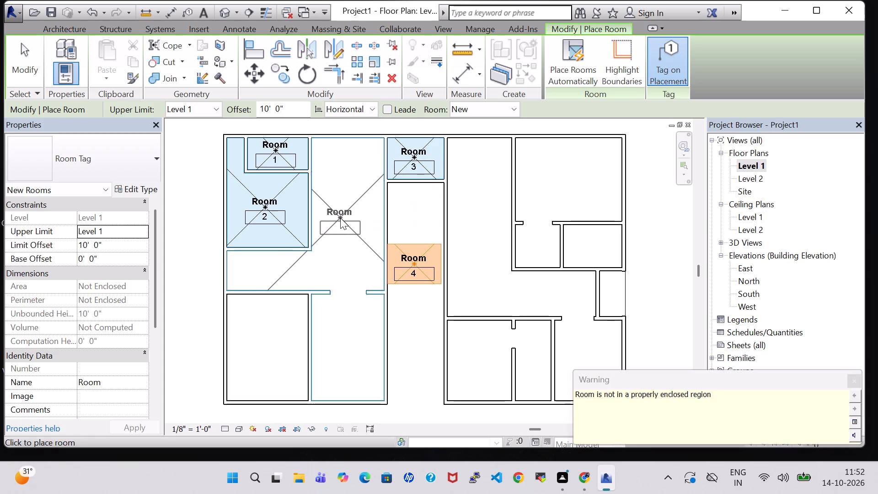
pyautogui.click(340, 218)
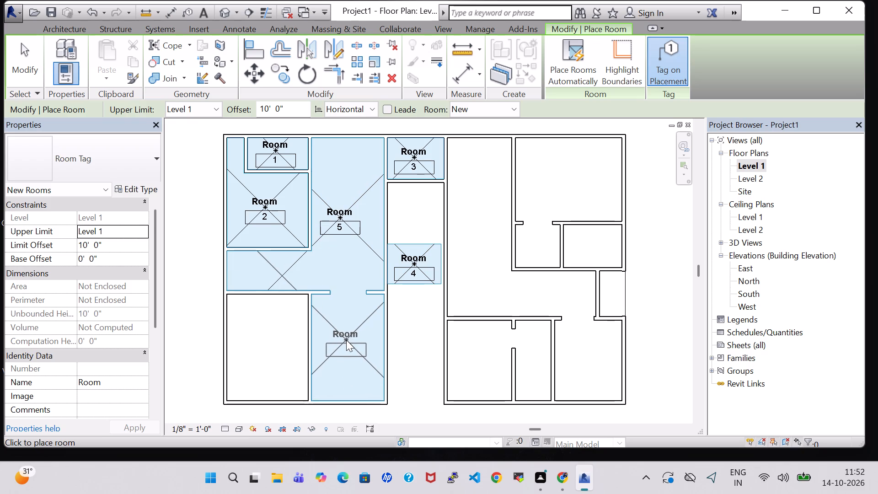
pyautogui.click(346, 340)
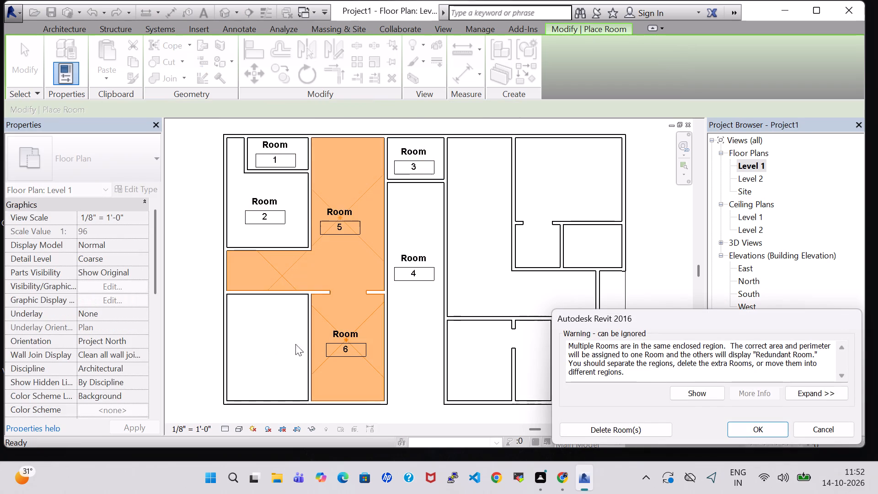
pyautogui.click(768, 434)
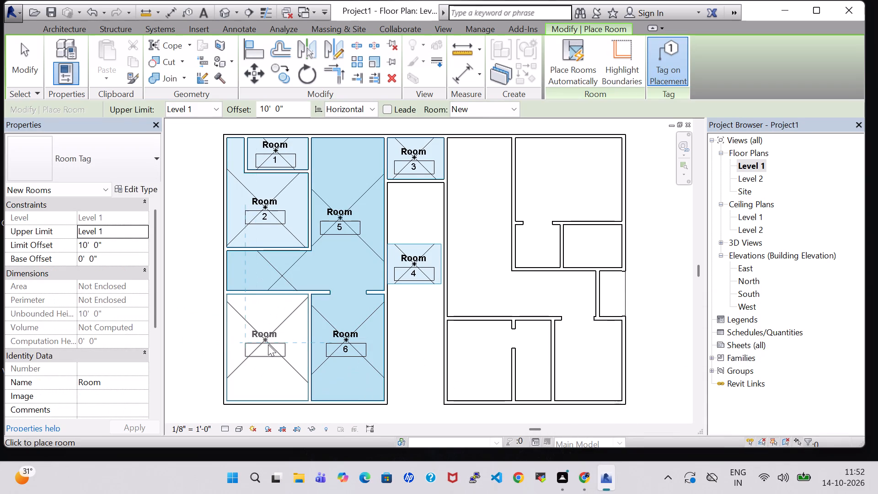
pyautogui.click(268, 344)
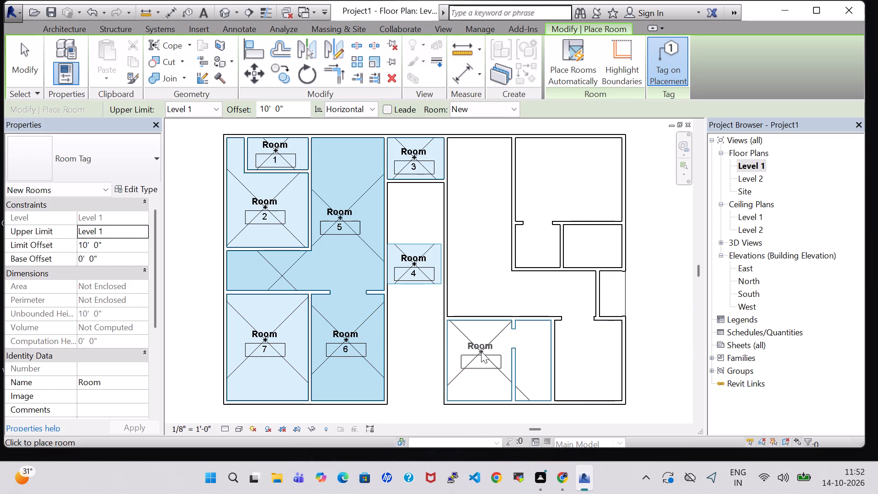
# Place tagged rooms in the east wing's southern spaces: one in the western room, two in the narrow middle space, one in the southeast room.
pyautogui.click(481, 351)
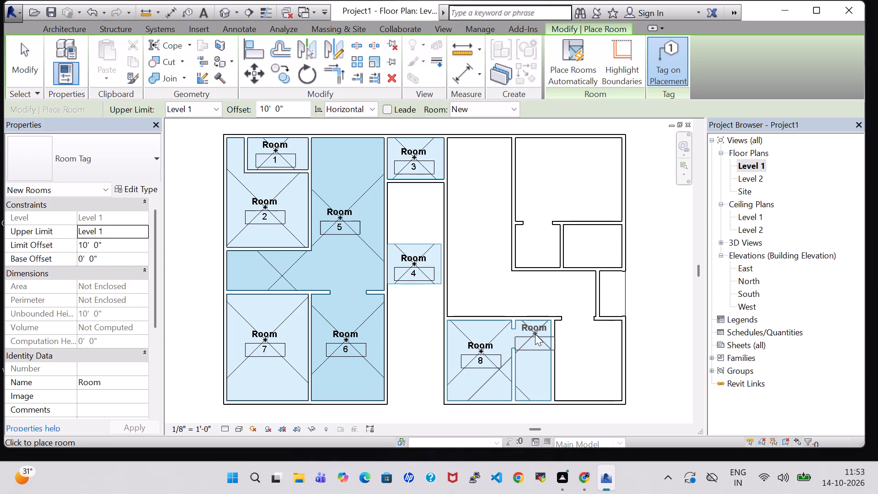
pyautogui.click(535, 334)
pyautogui.click(766, 429)
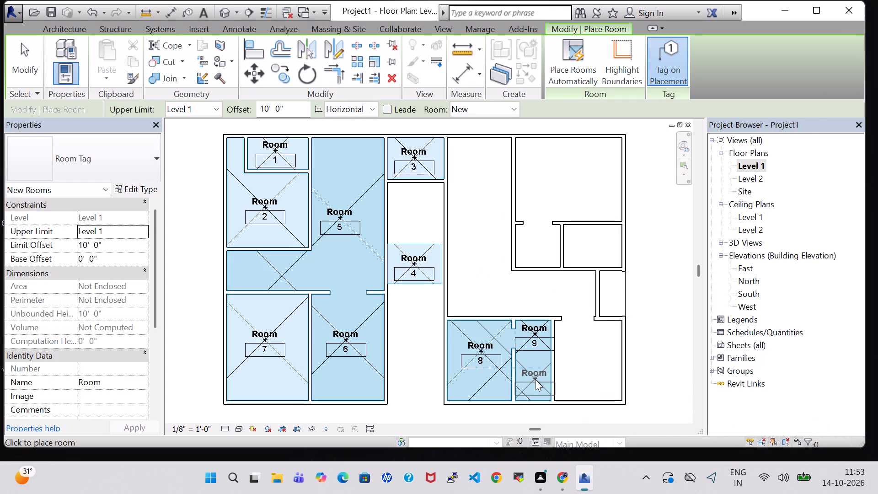
pyautogui.click(535, 379)
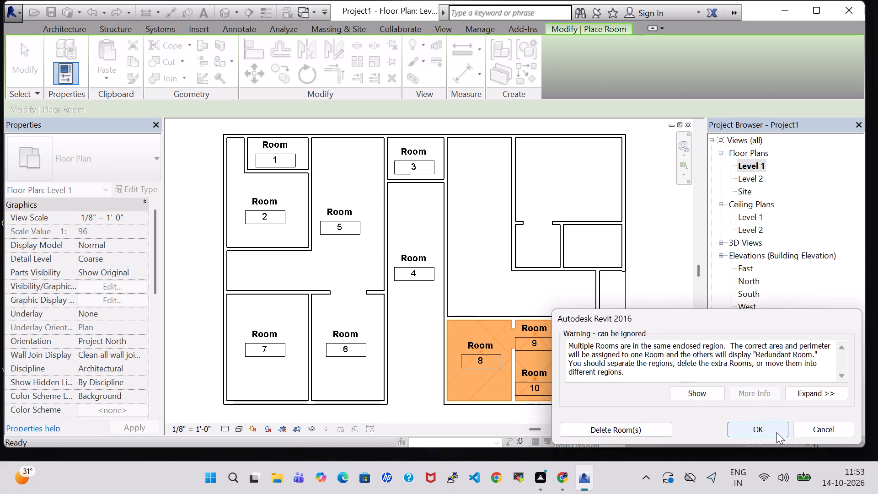
pyautogui.click(776, 432)
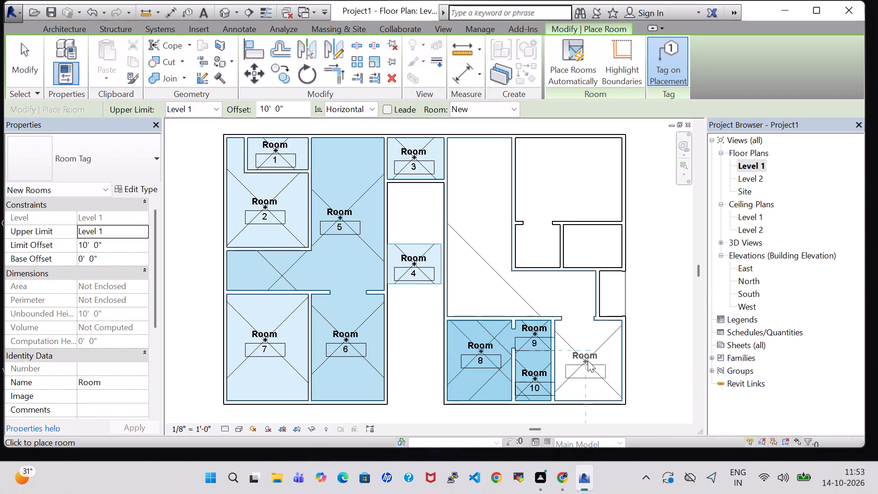
pyautogui.click(589, 360)
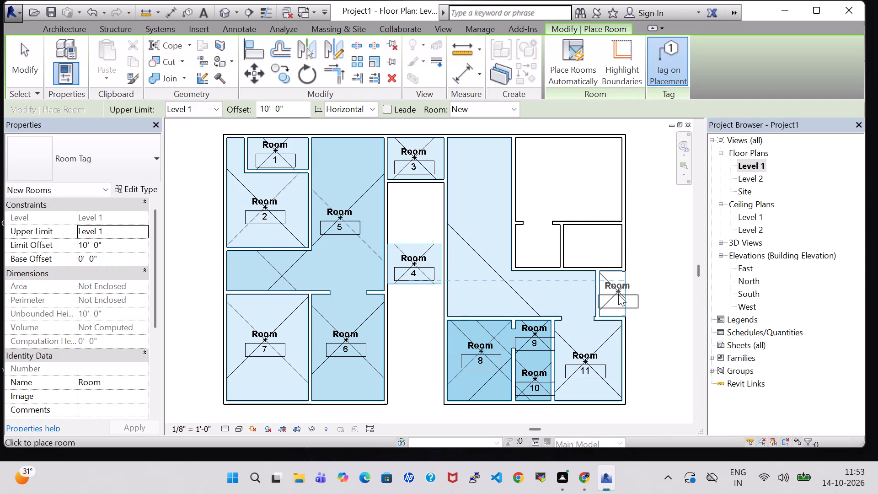
# Place a room with a vertical tag in the small recess on the east side.
pyautogui.press('space')
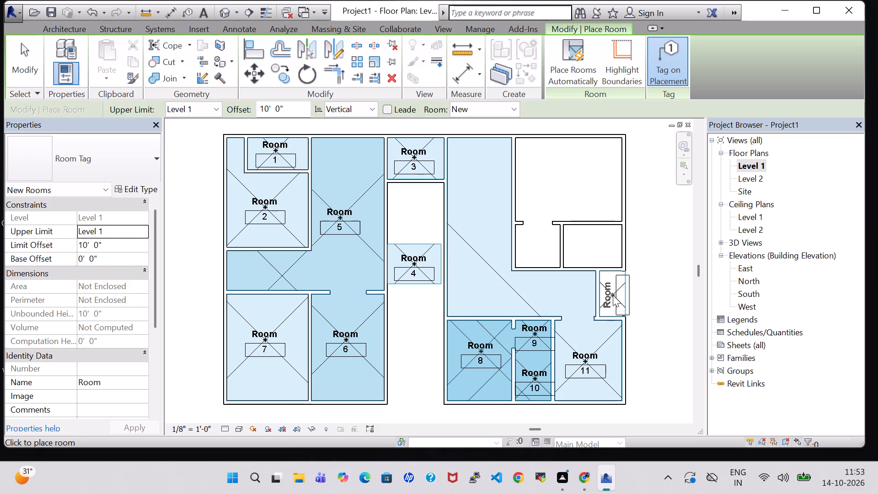
pyautogui.click(614, 295)
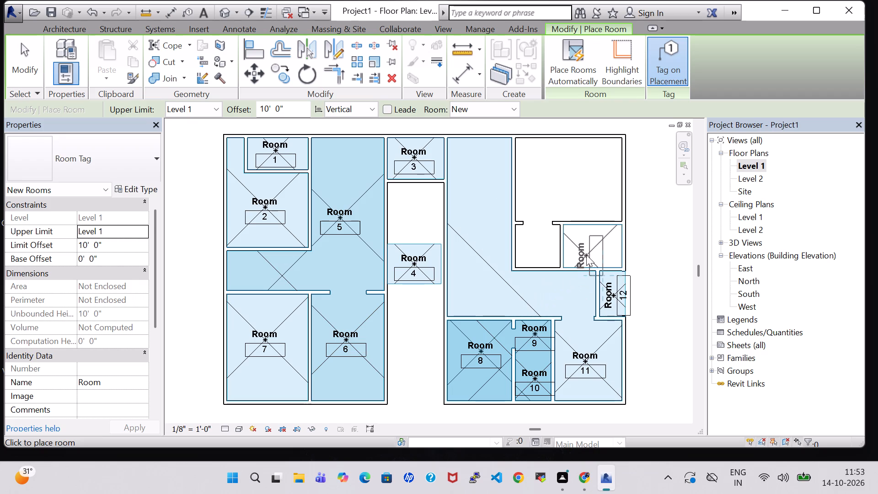
# Place horizontally tagged rooms in the two small spaces north of the east recess and in the large northeast room.
pyautogui.press('space')
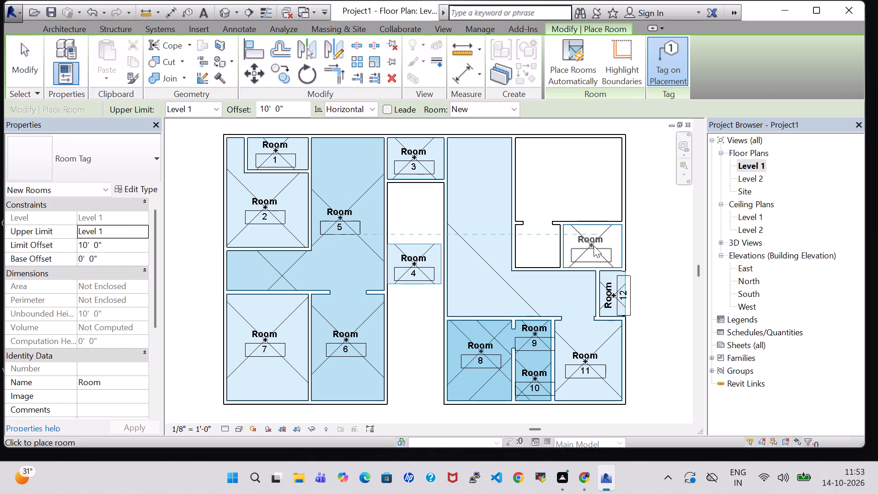
pyautogui.click(594, 246)
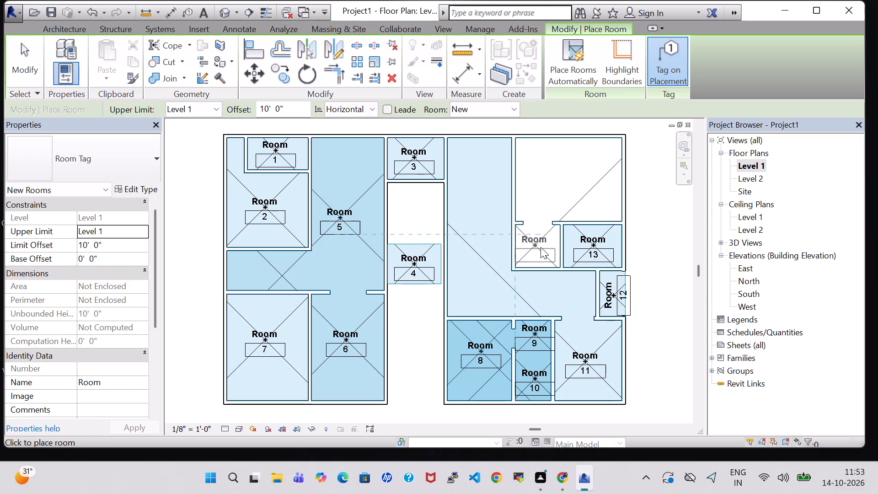
pyautogui.click(541, 247)
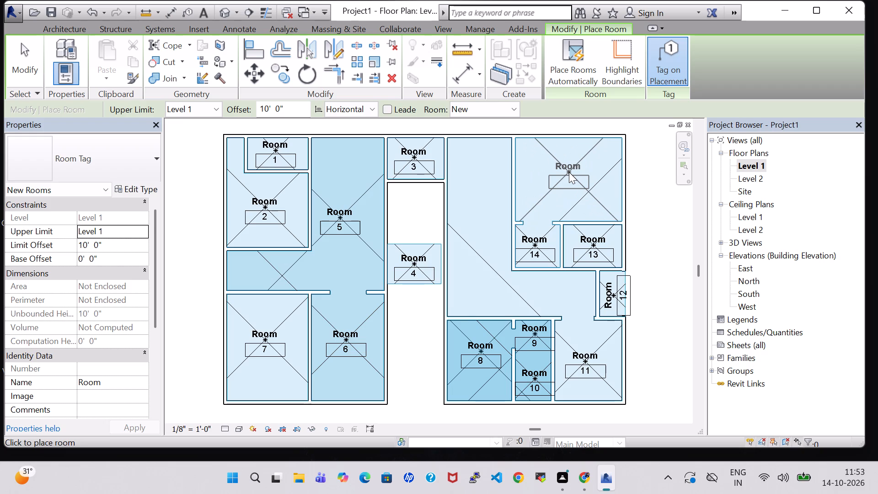
pyautogui.click(569, 172)
pyautogui.click(774, 430)
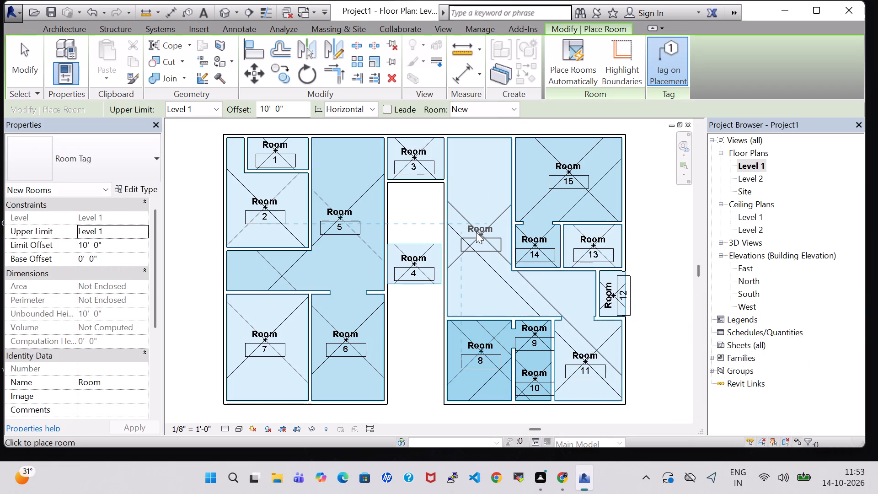
# Place two more tagged rooms in the east wing's L-shaped hall and one in the southern part of the west wing's open hall.
pyautogui.click(476, 232)
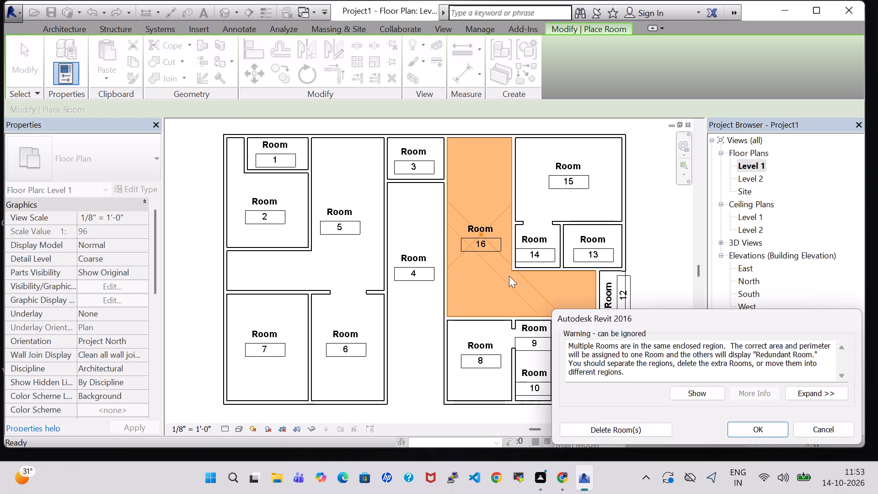
pyautogui.click(763, 427)
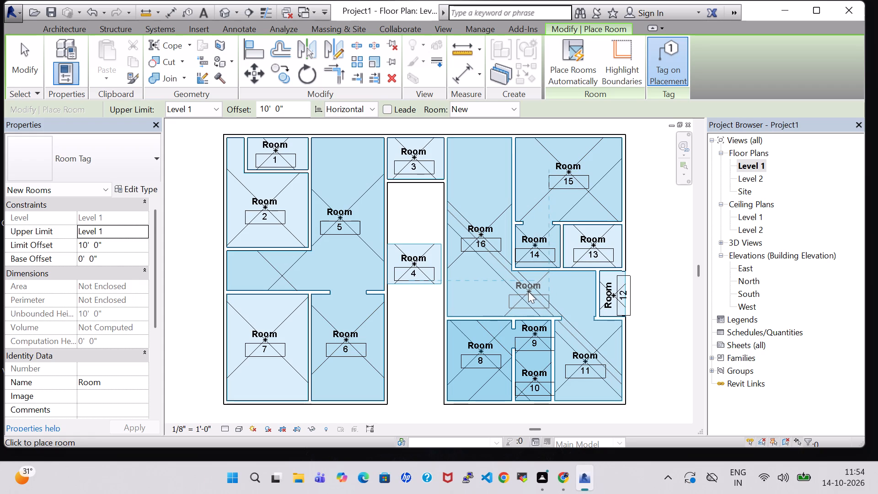
pyautogui.click(528, 291)
pyautogui.click(773, 433)
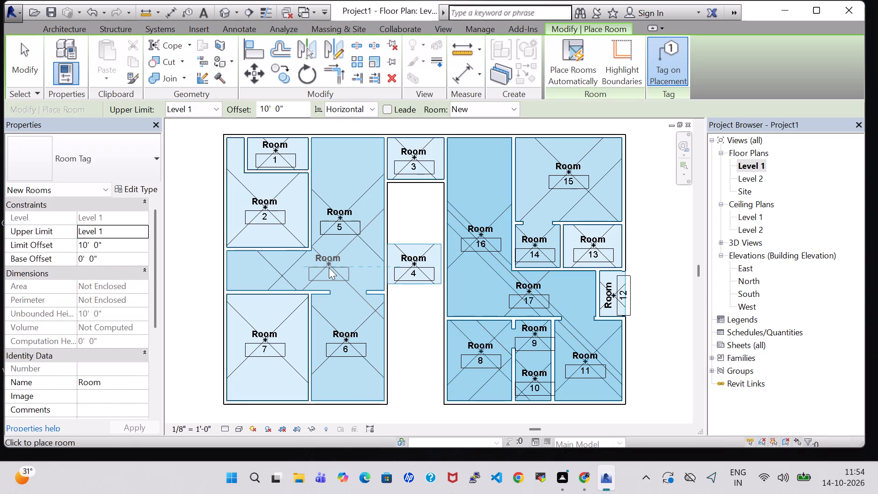
pyautogui.click(329, 268)
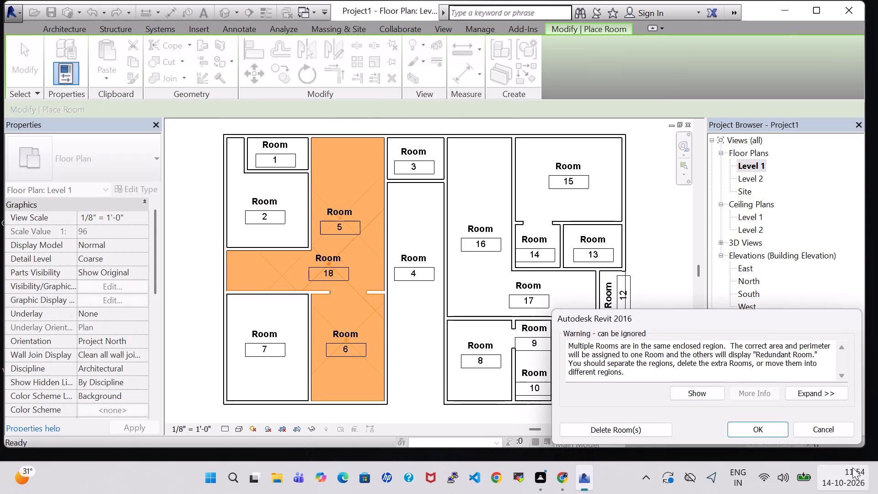
pyautogui.click(773, 437)
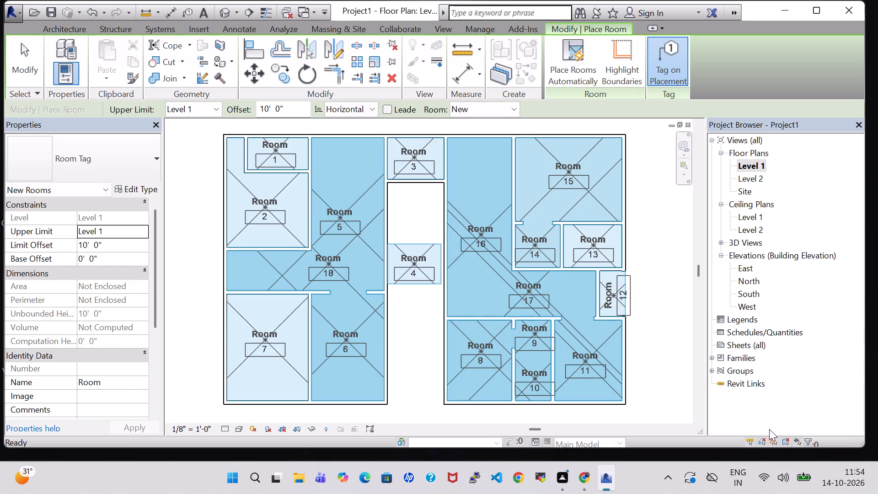
pyautogui.press('Escape')
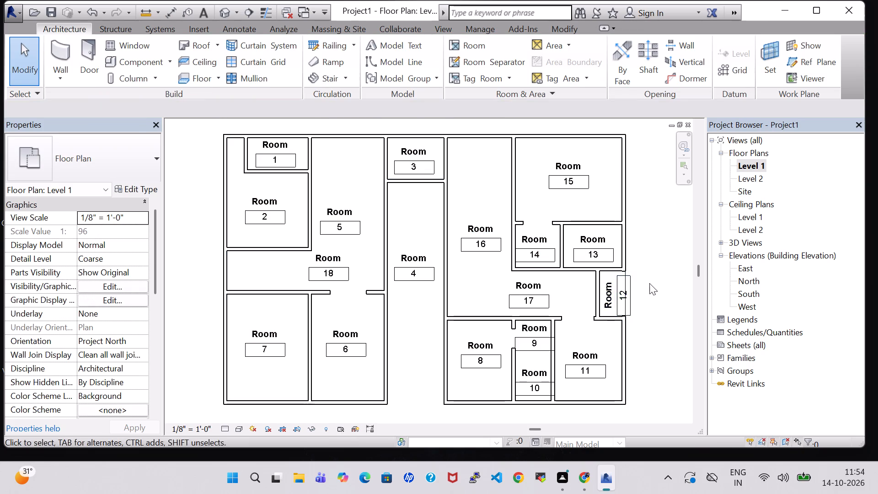
# Turn off Show Room Number in the Room Tag type properties.
pyautogui.click(614, 289)
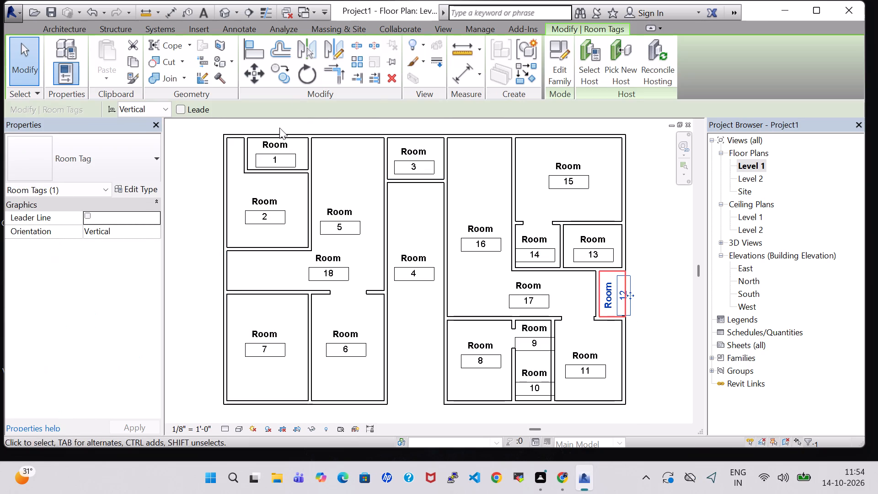
pyautogui.click(126, 191)
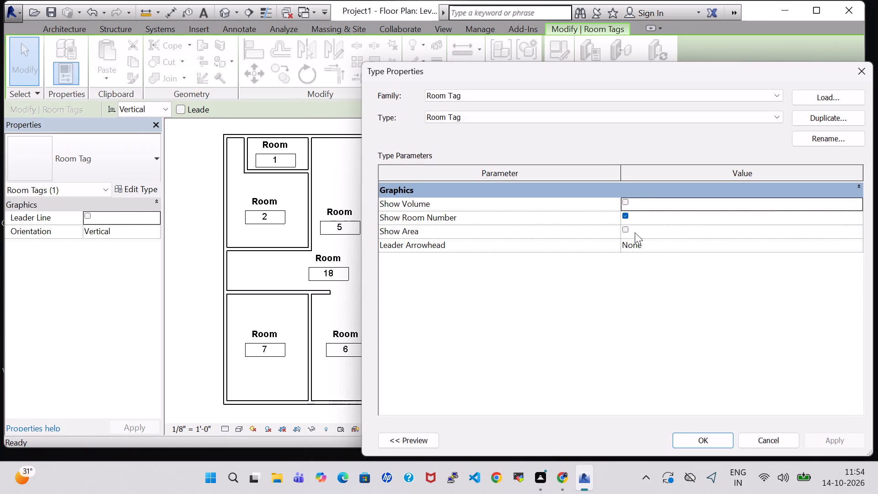
pyautogui.click(628, 213)
pyautogui.click(841, 444)
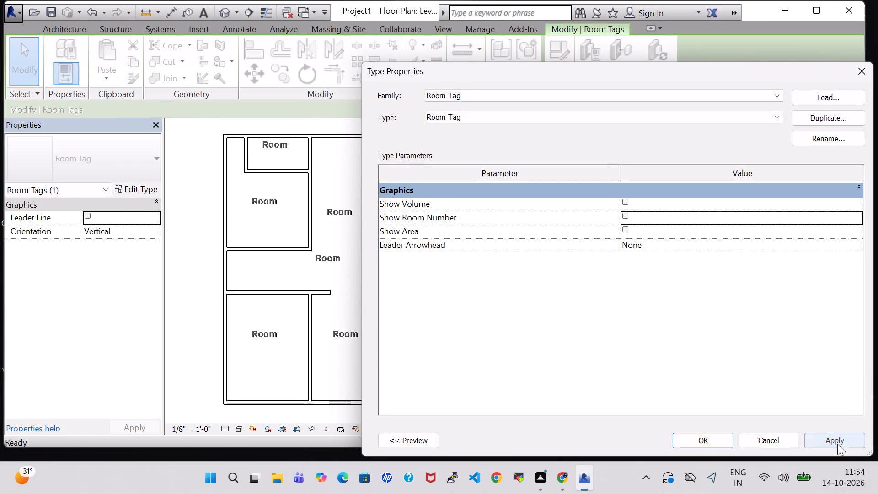
pyautogui.click(713, 437)
pyautogui.click(650, 318)
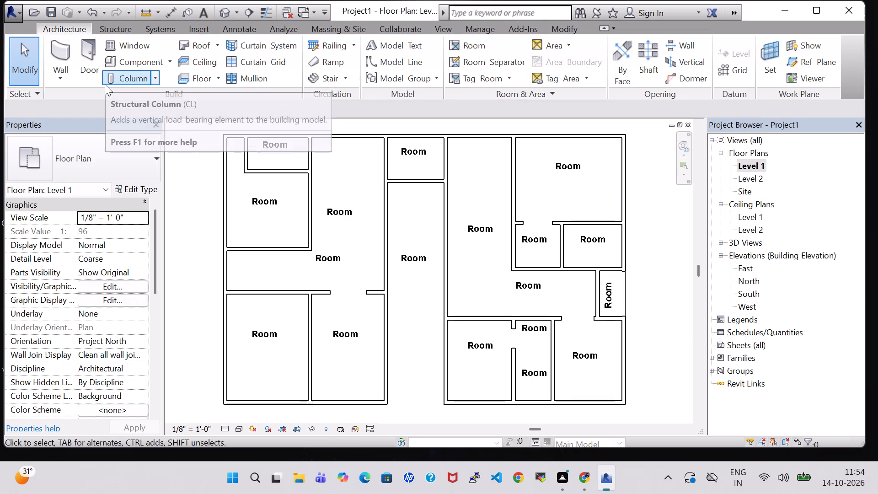
# Rename the small north-central room LIFT.
pyautogui.doubleClick(415, 152)
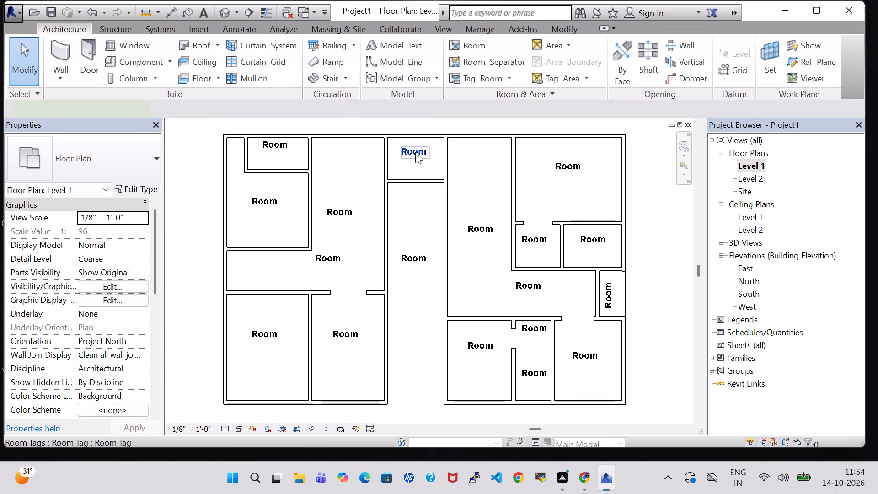
pyautogui.press('BackSpace')
pyautogui.write('LIFT')
pyautogui.press('Return')
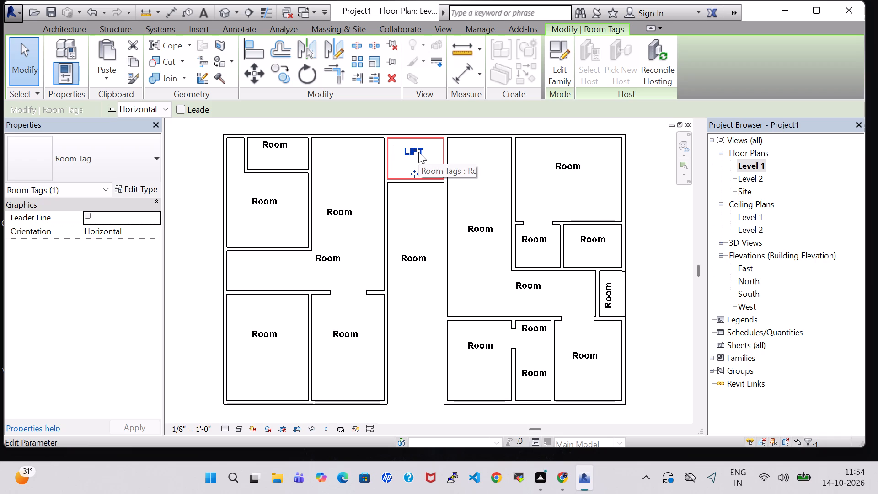
# Rename the long central room south of LIFT to PASSAGE.
pyautogui.doubleClick(404, 258)
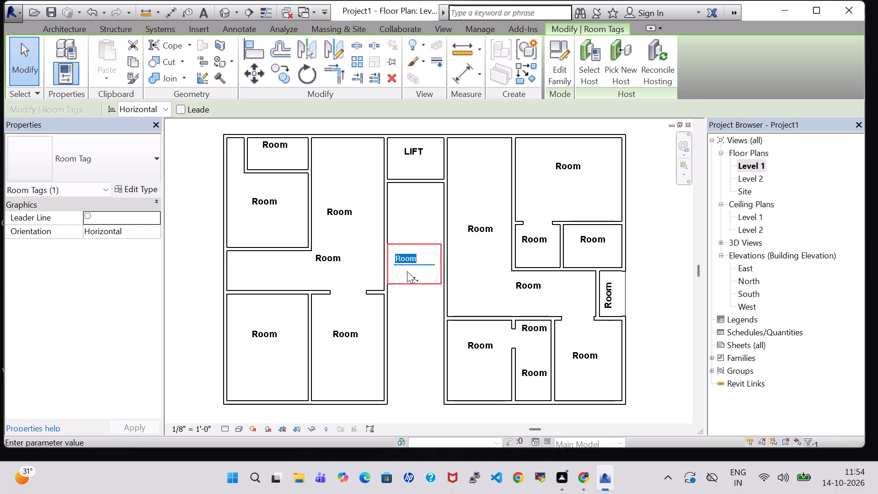
pyautogui.press('BackSpace')
pyautogui.write('PASS')
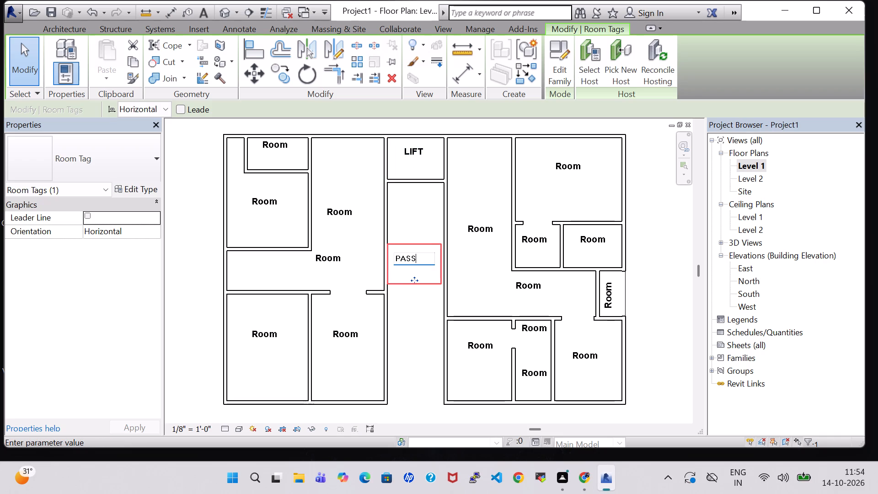
pyautogui.write('AGE')
pyautogui.press('Return')
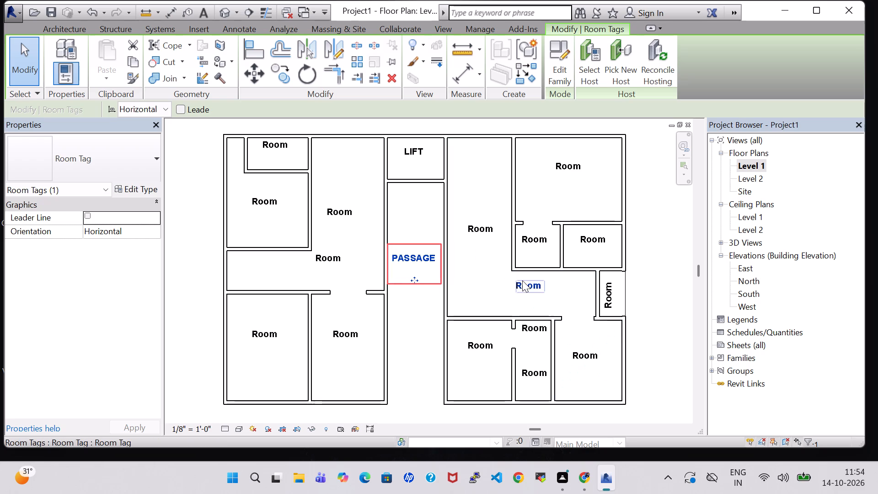
pyautogui.click(653, 240)
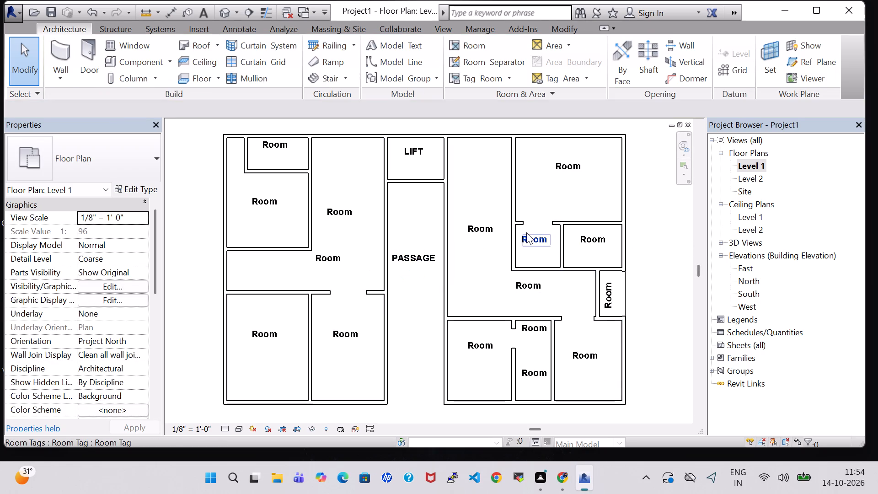
# Rename the room tagged in the northern arm of the east wing's L-shaped space HALL.
pyautogui.doubleClick(484, 228)
pyautogui.press('BackSpace')
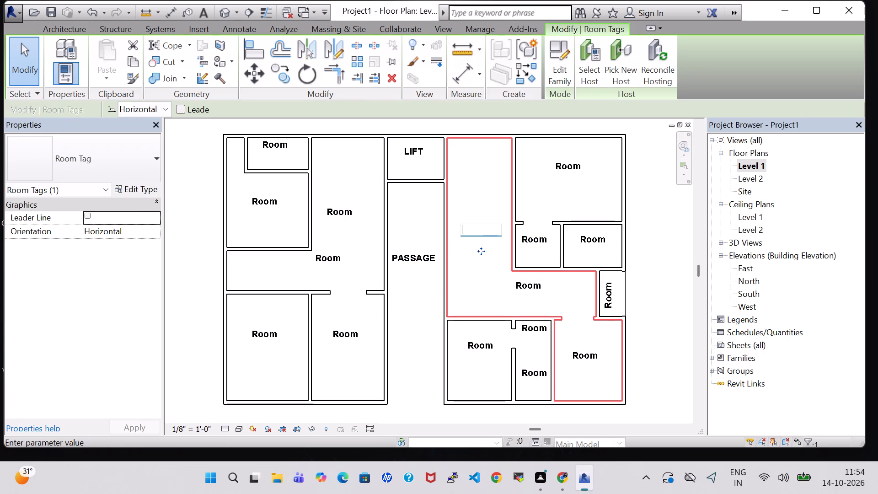
pyautogui.write('HALL')
pyautogui.press('Return')
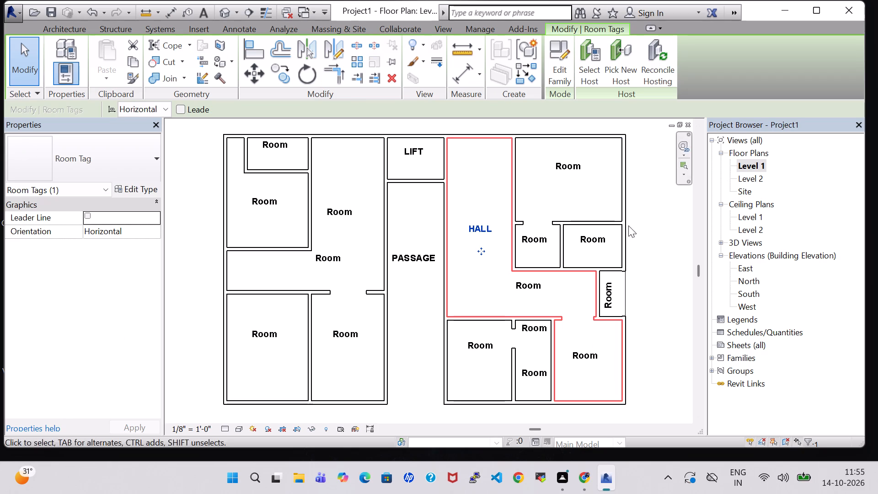
# Rename the large northeast room CH.BED ROOM.
pyautogui.doubleClick(575, 172)
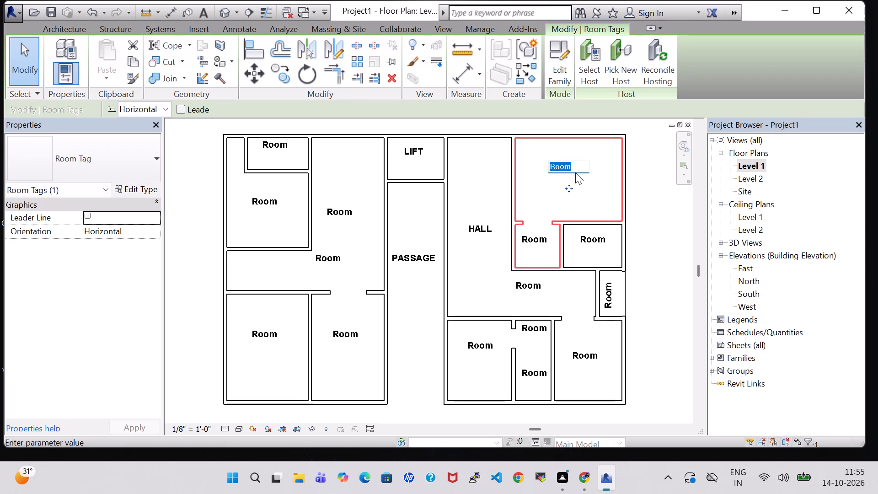
pyautogui.press('BackSpace')
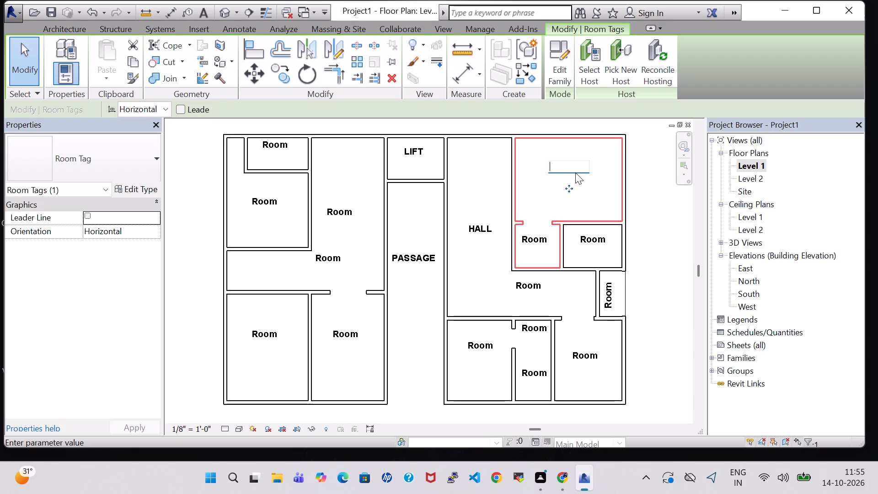
pyautogui.write('CH.BED ROOM')
pyautogui.press('Return')
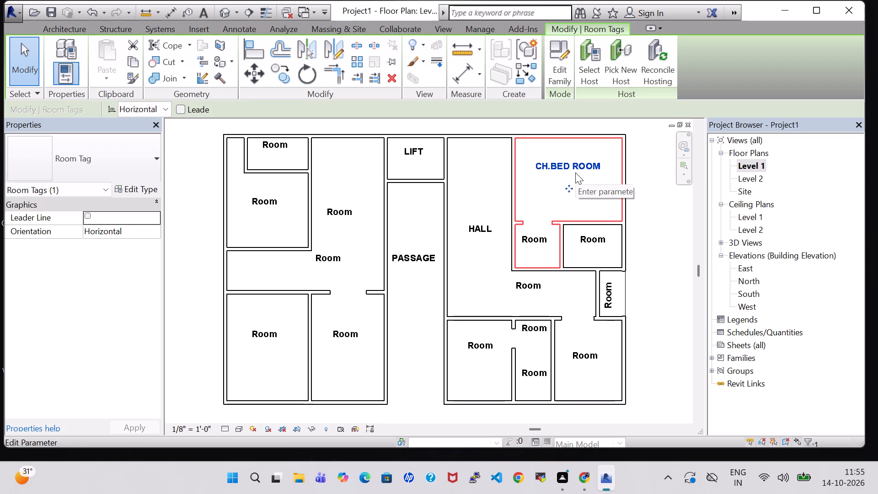
# Rename the small room directly south of CH.BED ROOM, beside the hall, Dressing and nudge its tag slightly east.
pyautogui.doubleClick(535, 239)
pyautogui.press('BackSpace')
pyautogui.press('d')
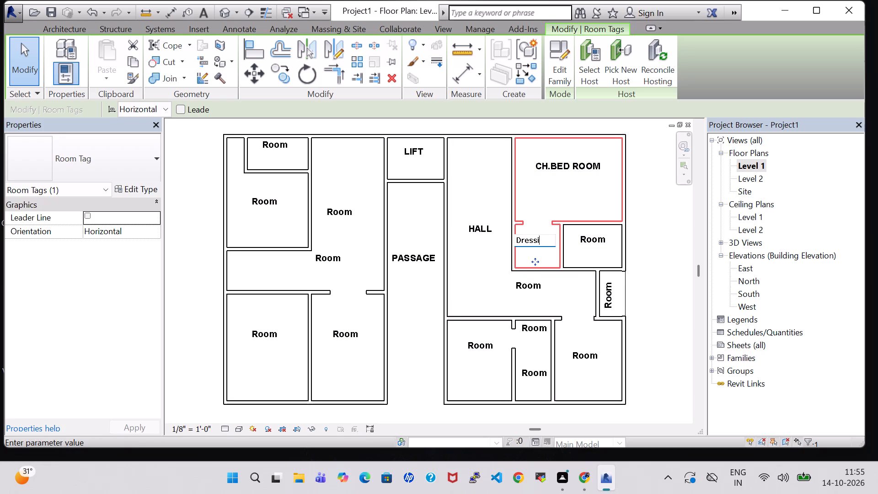
pyautogui.press('Return')
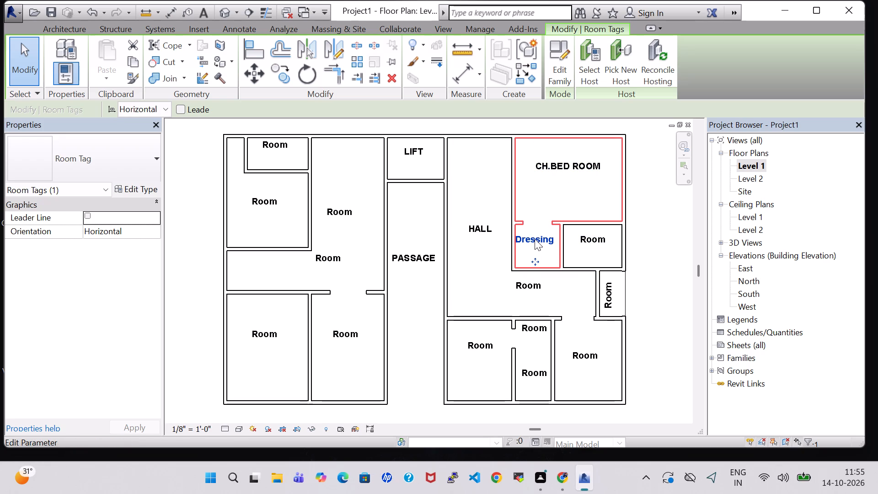
pyautogui.press('Right')
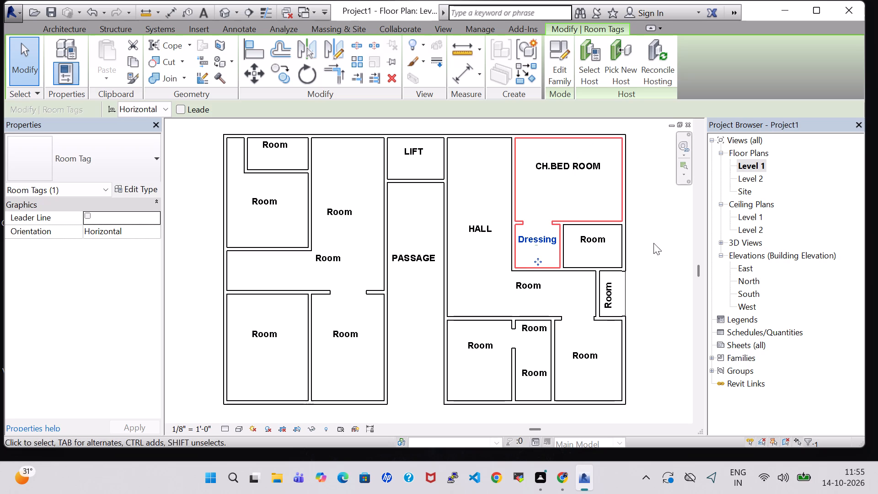
# Rename the small room east of the Dressing room L/B.
pyautogui.doubleClick(597, 243)
pyautogui.press('BackSpace')
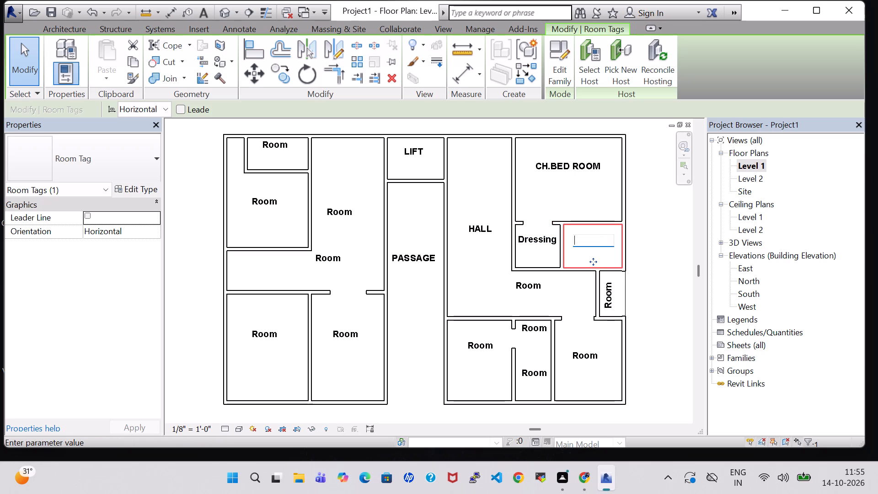
pyautogui.write('L/B')
pyautogui.press('Return')
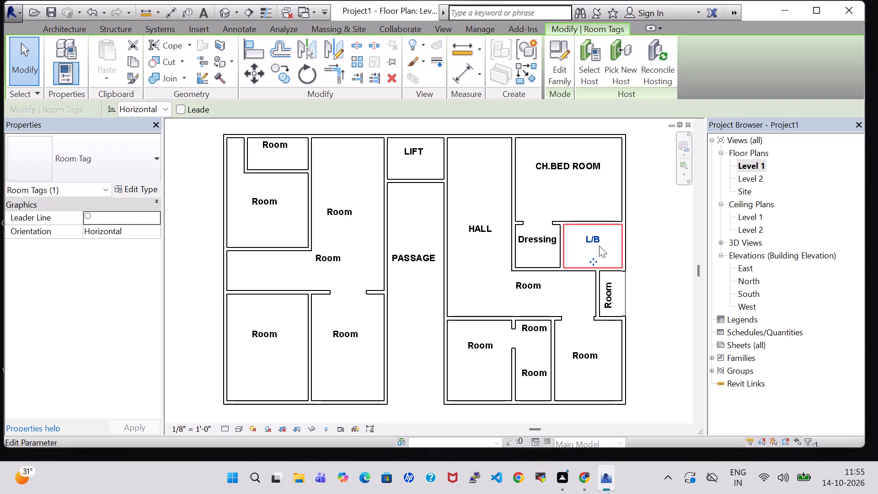
# Rename the vertically tagged room in the east recess Balcony.
pyautogui.doubleClick(610, 295)
pyautogui.press('BackSpace')
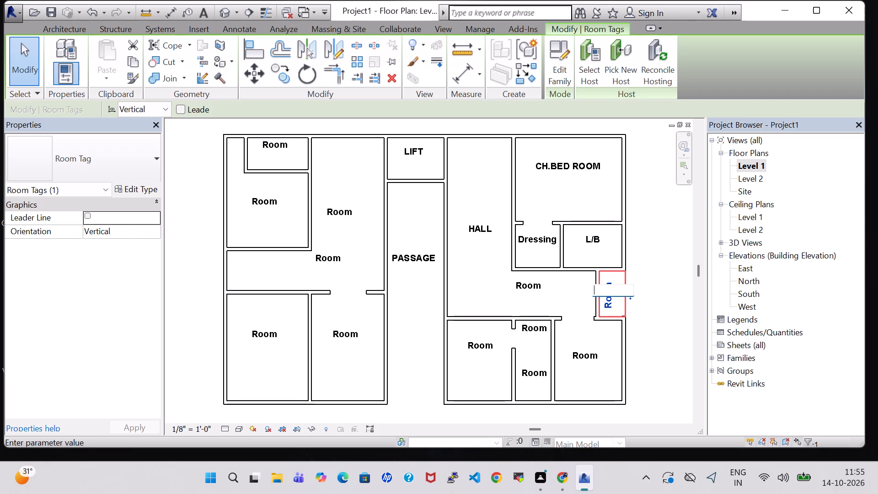
pyautogui.press('b')
pyautogui.write('alcony')
pyautogui.press('Return')
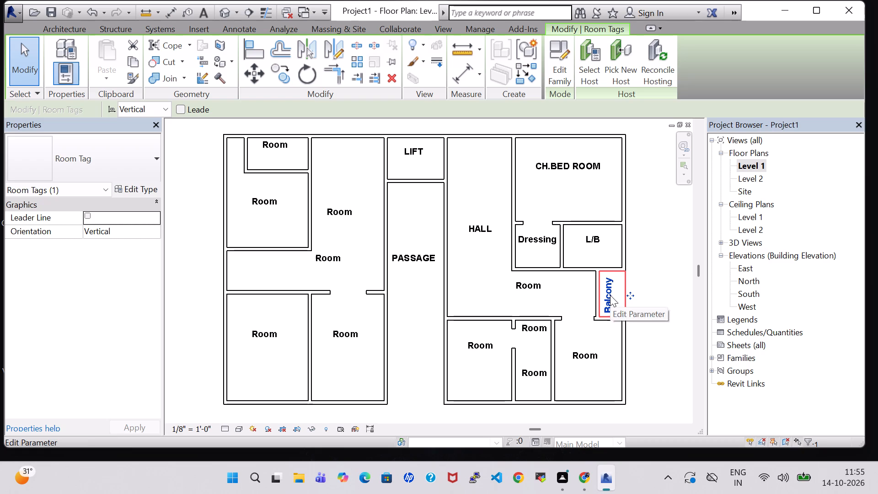
pyautogui.click(654, 252)
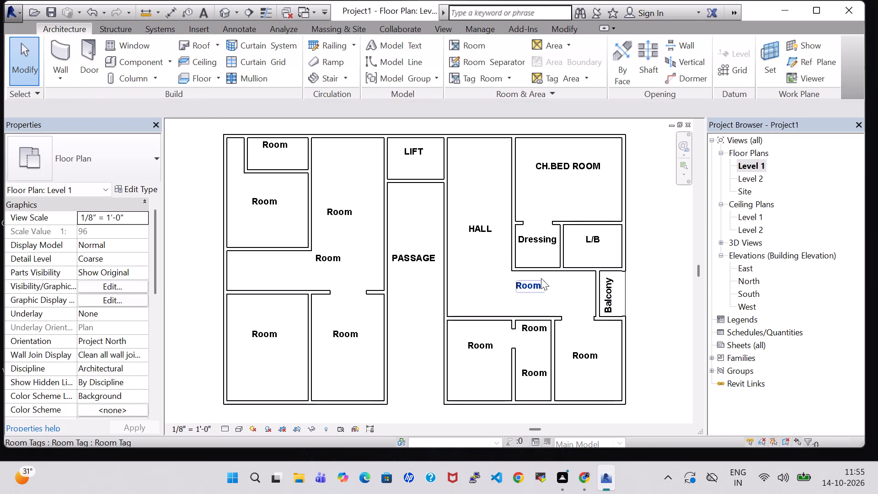
# Rename the room tagged in the eastern arm of the L-shaped hall DINNING and nudge its tag slightly southeast.
pyautogui.doubleClick(540, 279)
pyautogui.press('BackSpace')
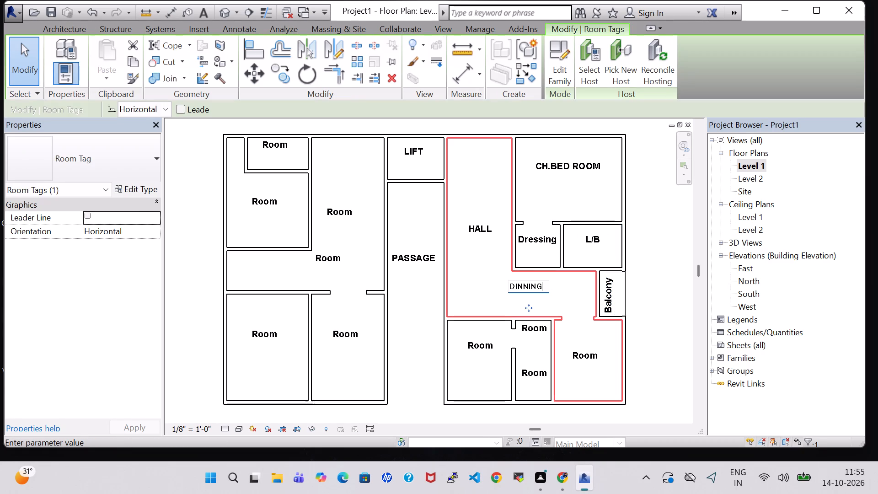
pyautogui.press('space')
pyautogui.press('BackSpace')
pyautogui.press('Return')
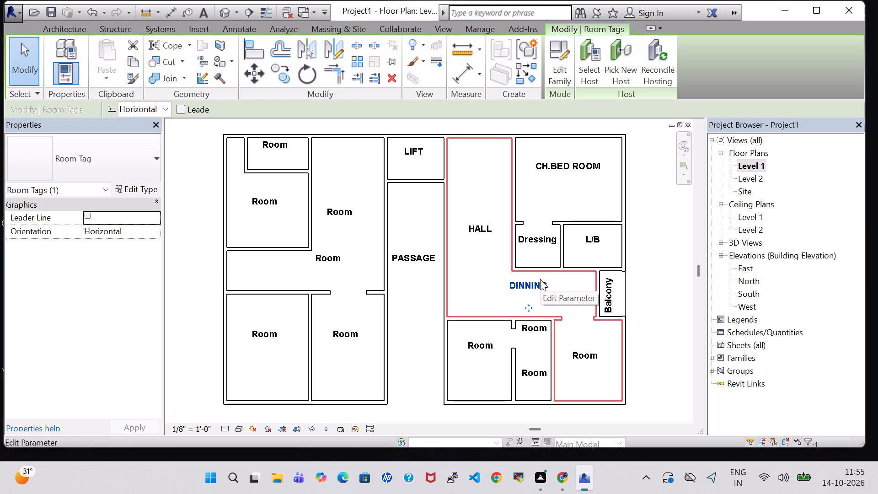
pyautogui.press('Down')
pyautogui.press('Right')
pyautogui.press('Right')
pyautogui.press('Down')
pyautogui.press('Down')
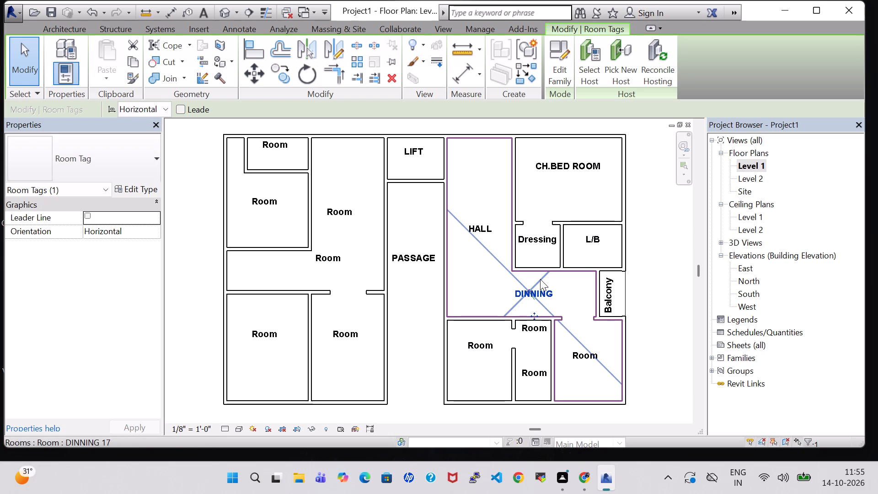
pyautogui.click(658, 285)
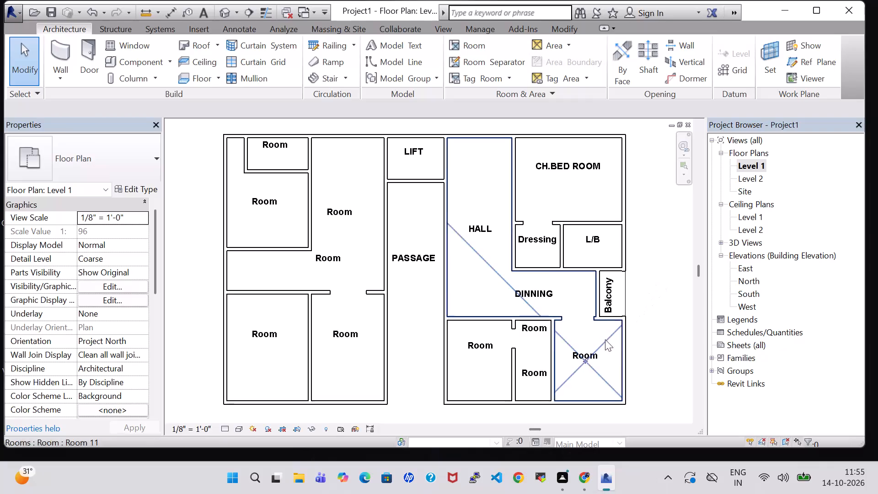
# Rename the east wing's southwest room, beside the passage, BED ROOM.
pyautogui.doubleClick(482, 344)
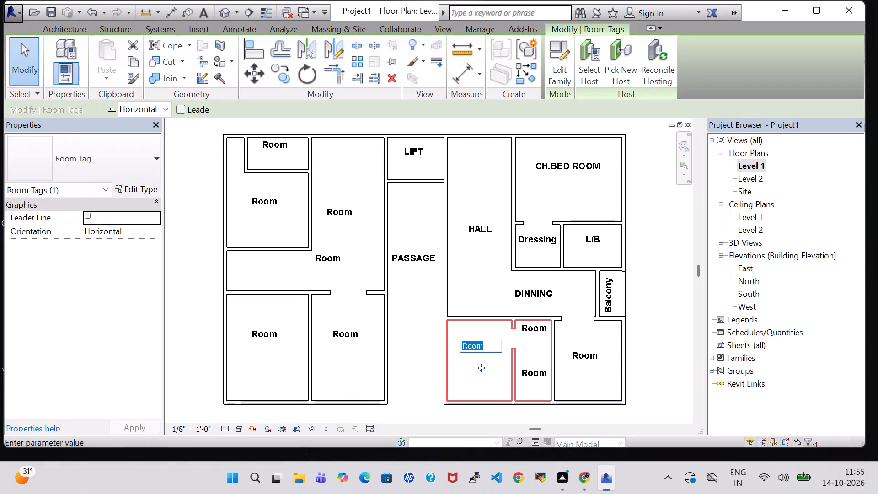
pyautogui.press('BackSpace')
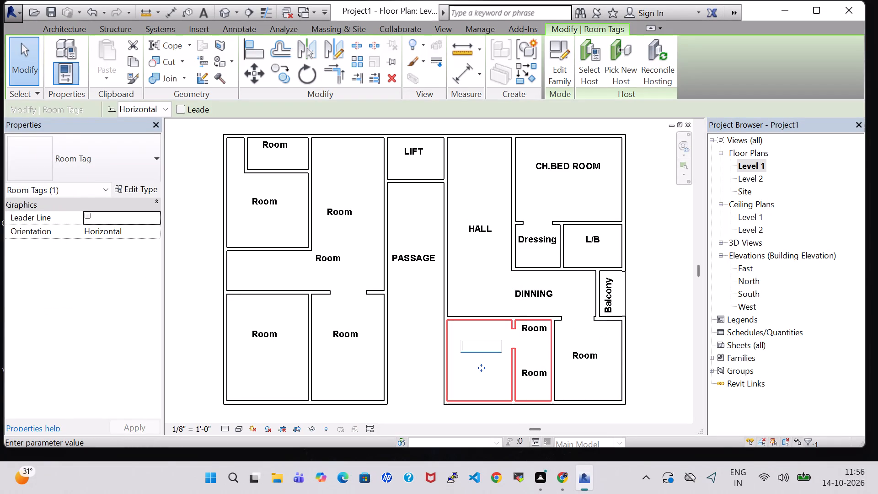
pyautogui.write('BED ROOM')
pyautogui.press('Return')
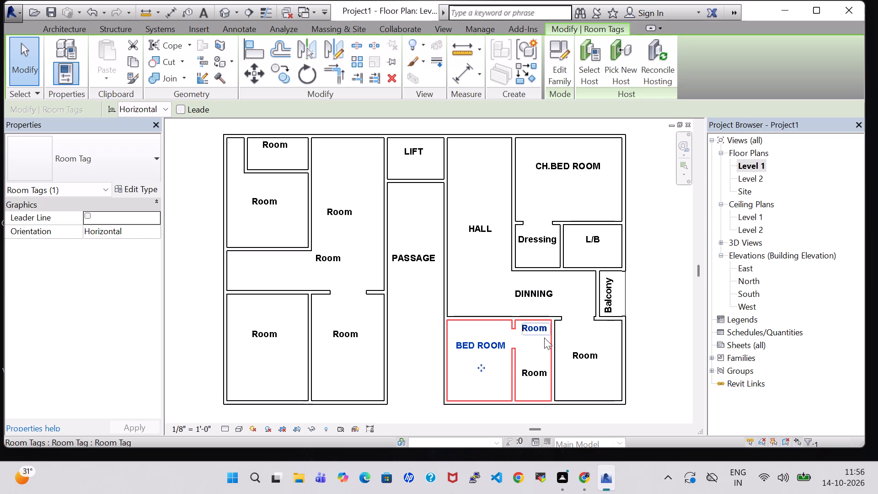
# Rename the small room northeast of the BED ROOM tag Dressing and nudge its tag south and slightly west.
pyautogui.doubleClick(535, 326)
pyautogui.press('BackSpace')
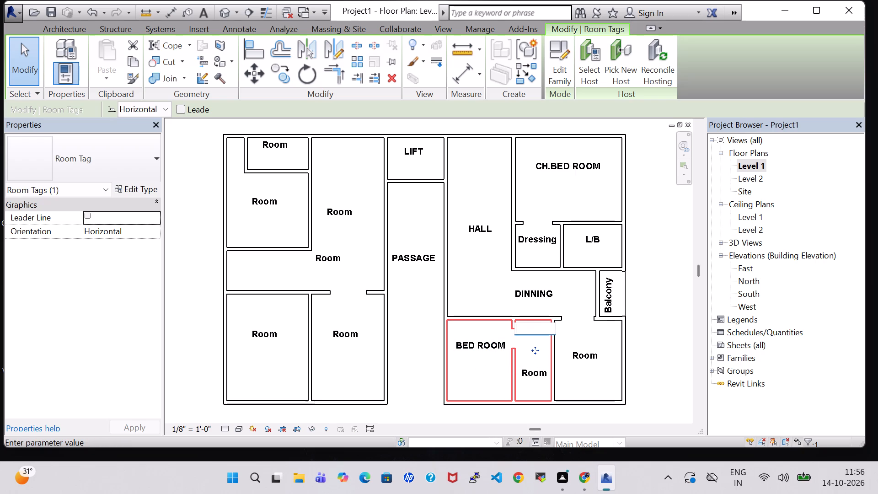
pyautogui.press('d')
pyautogui.press('Return')
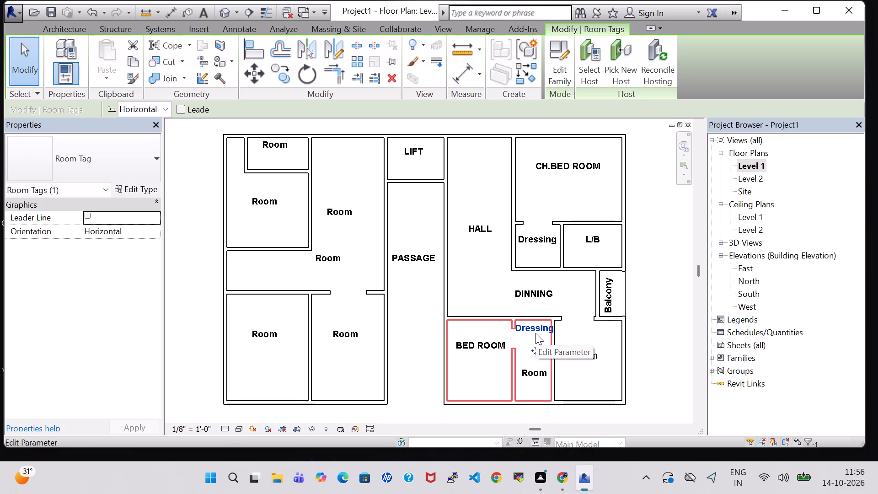
pyautogui.press('Down')
pyautogui.press('Down')
pyautogui.press('Down')
pyautogui.press('Down')
pyautogui.press('Left')
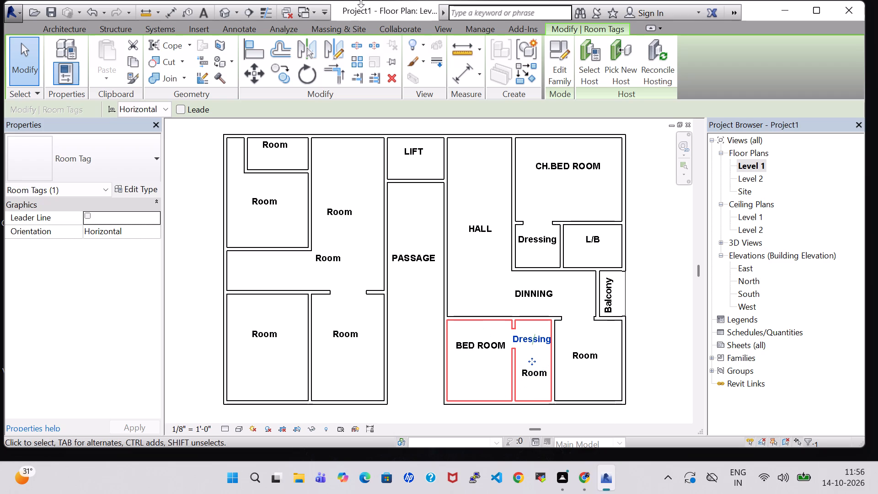
# Draw a horizontal Generic - 8" wall about 5'-8" long separating the Dressing space beside BED ROOM from the untitled room south of it.
pyautogui.click(67, 28)
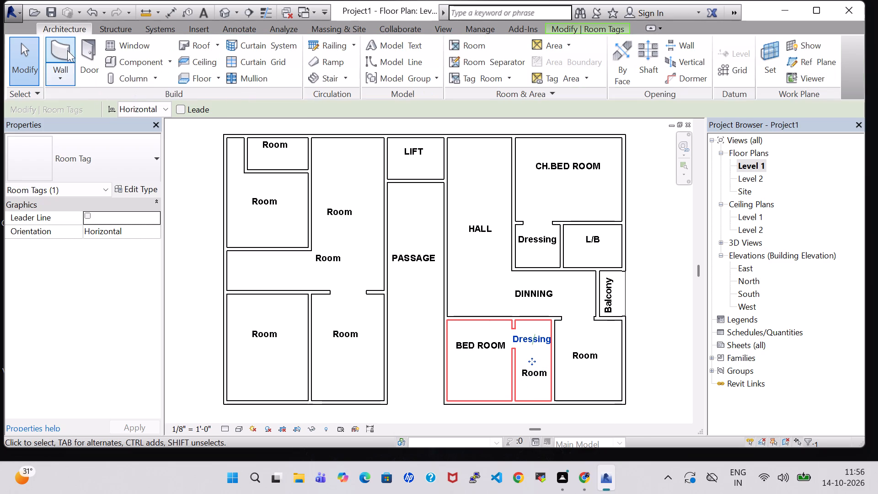
pyautogui.click(54, 51)
pyautogui.scroll(3, 493, 343)
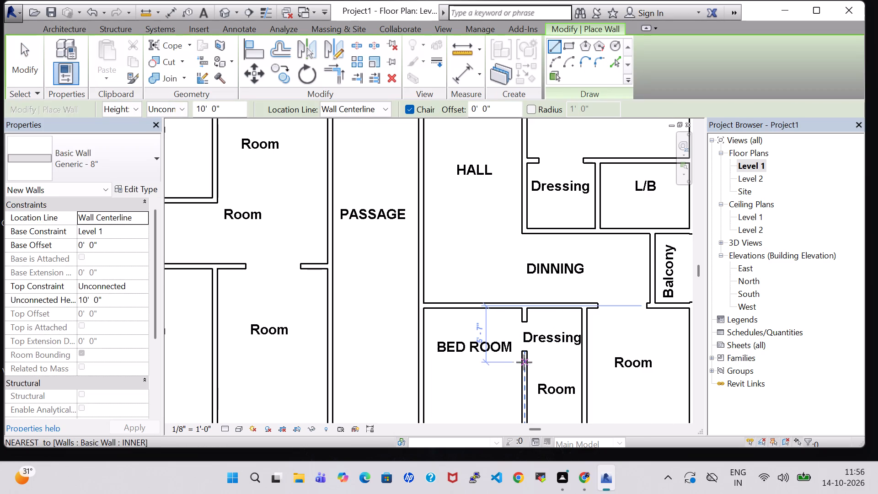
pyautogui.click(525, 365)
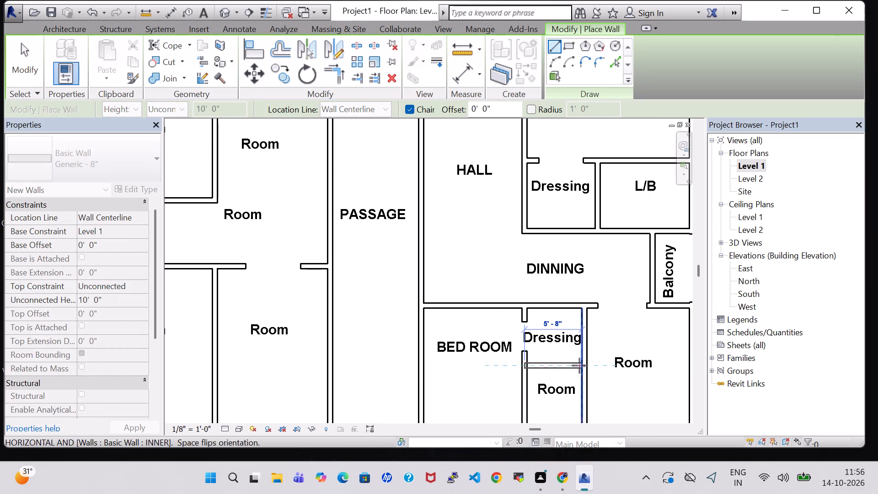
pyautogui.click(585, 367)
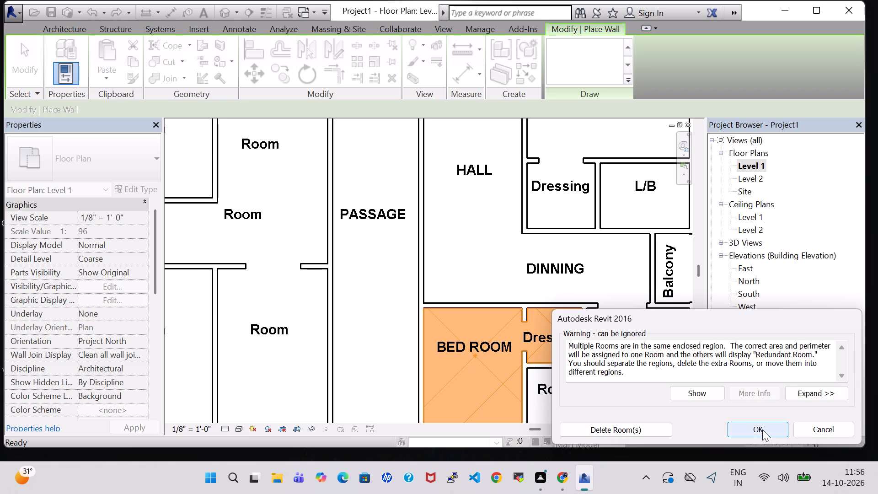
pyautogui.click(762, 430)
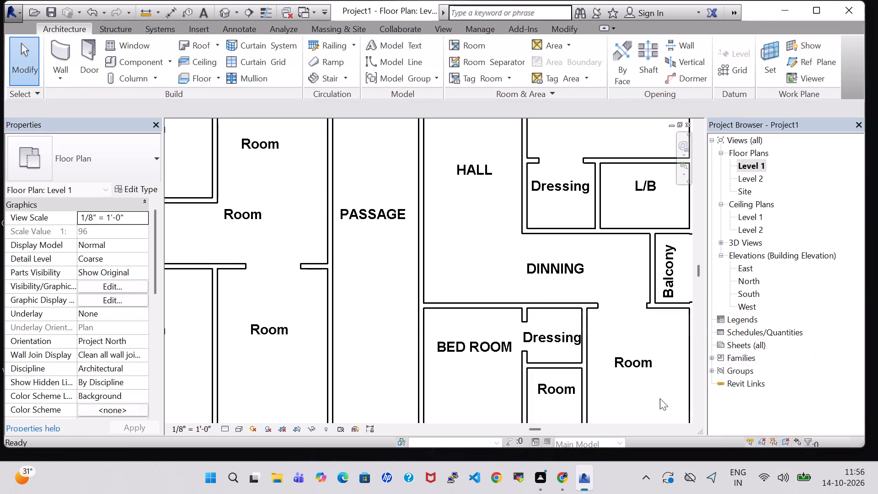
# Rename the small room south of the Dressing space beside the east wing's BED ROOM as T/B.
pyautogui.scroll(-3, 589, 392)
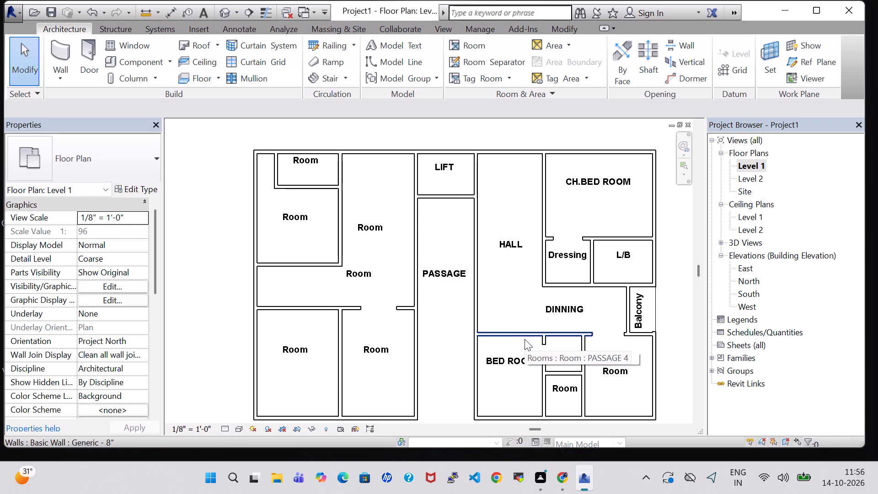
pyautogui.press('Escape')
pyautogui.doubleClick(563, 392)
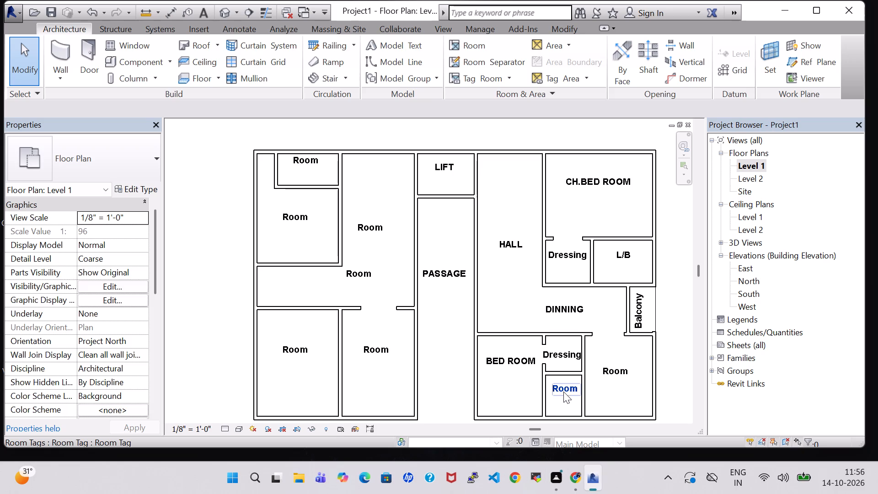
pyautogui.press('BackSpace')
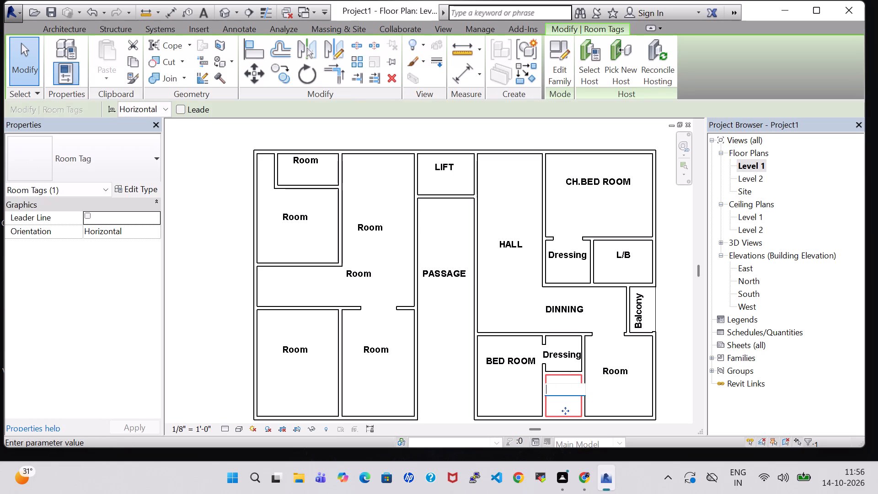
pyautogui.write('/B')
pyautogui.press('BackSpace')
pyautogui.press('BackSpace')
pyautogui.press('BackSpace')
pyautogui.press('t')
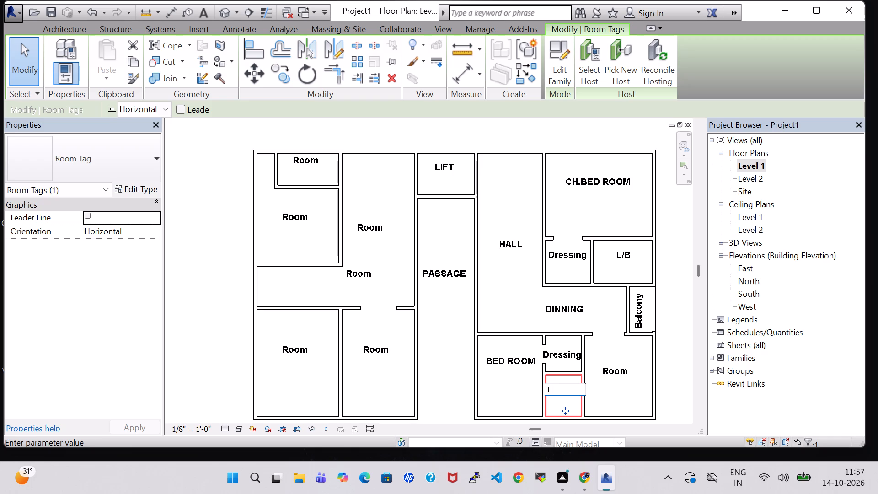
pyautogui.write('/B')
pyautogui.press('Return')
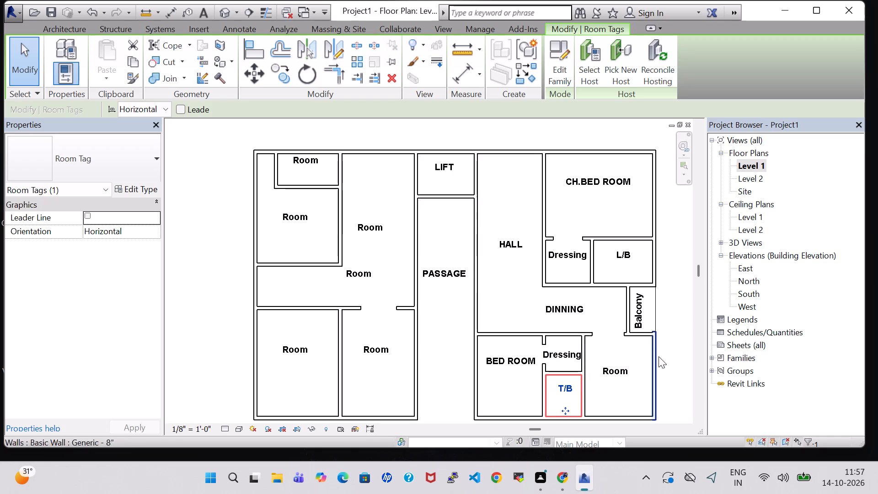
# Rename the L/B room south of CH.BED ROOM as T/B.
pyautogui.doubleClick(632, 258)
pyautogui.press('BackSpace')
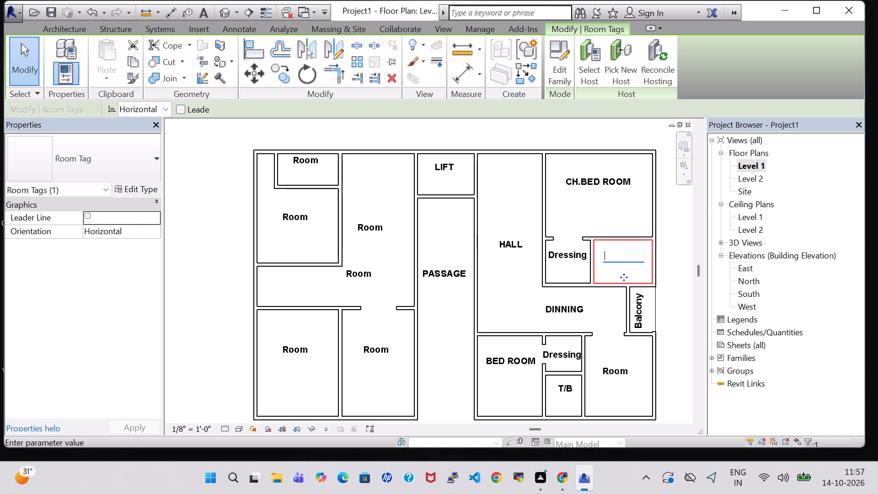
pyautogui.press('t')
pyautogui.write('/B')
pyautogui.press('Return')
pyautogui.click(217, 216)
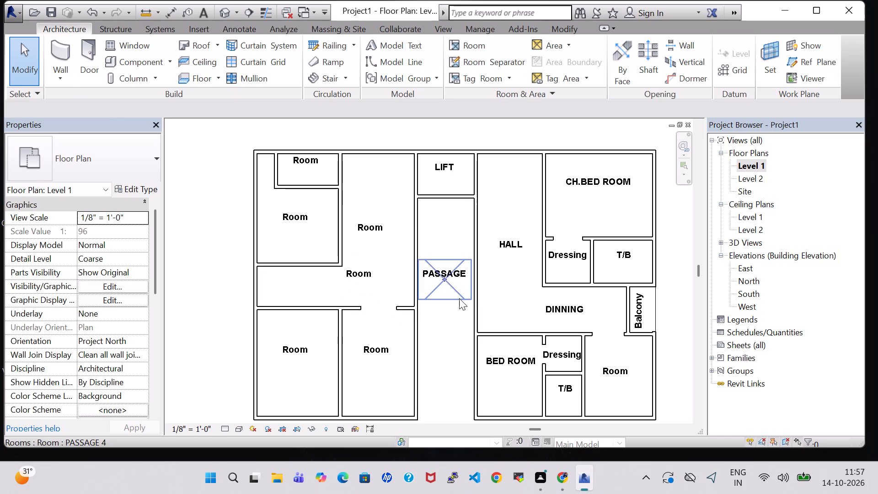
# Rename the east wing's southeast corner room, south of the balcony, KITCHEN.
pyautogui.moveTo(496, 291); pyautogui.dragTo(468, 281, button='middle')
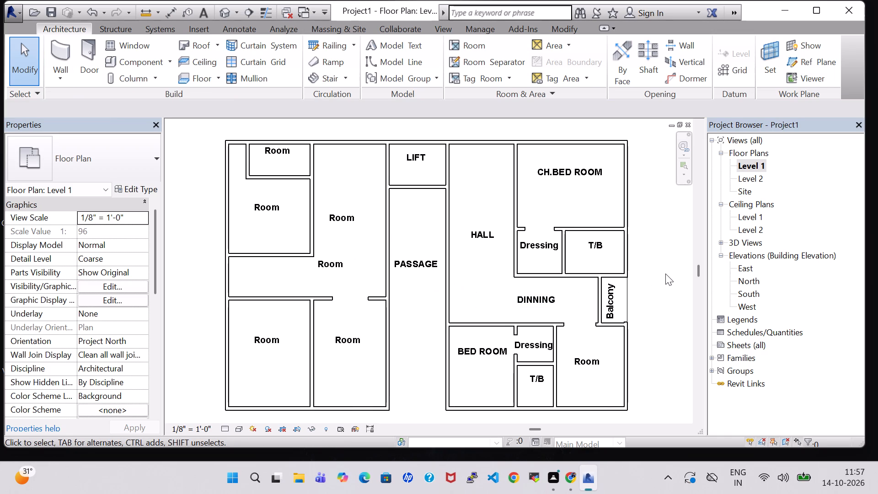
pyautogui.doubleClick(599, 357)
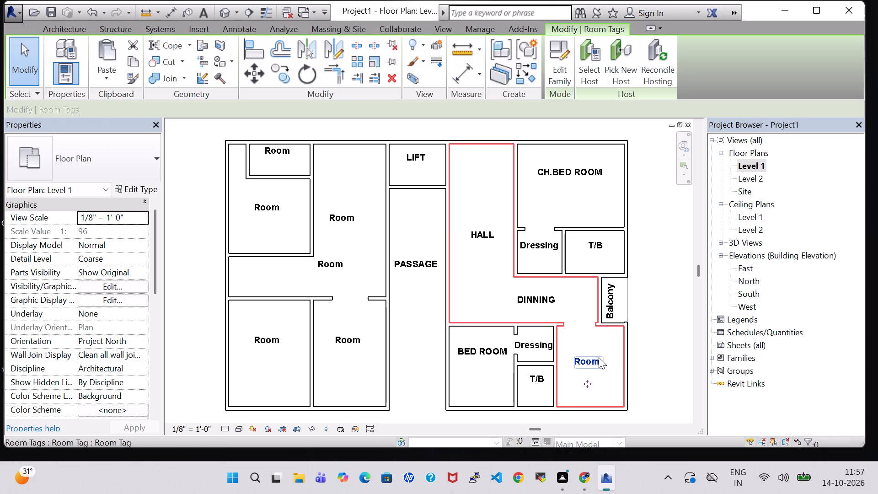
pyautogui.press('BackSpace')
pyautogui.write('KITCHEN')
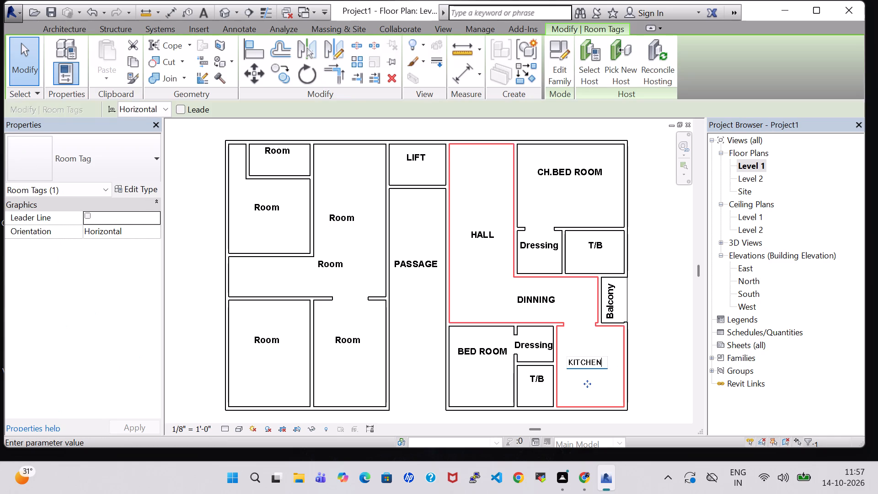
pyautogui.press('Return')
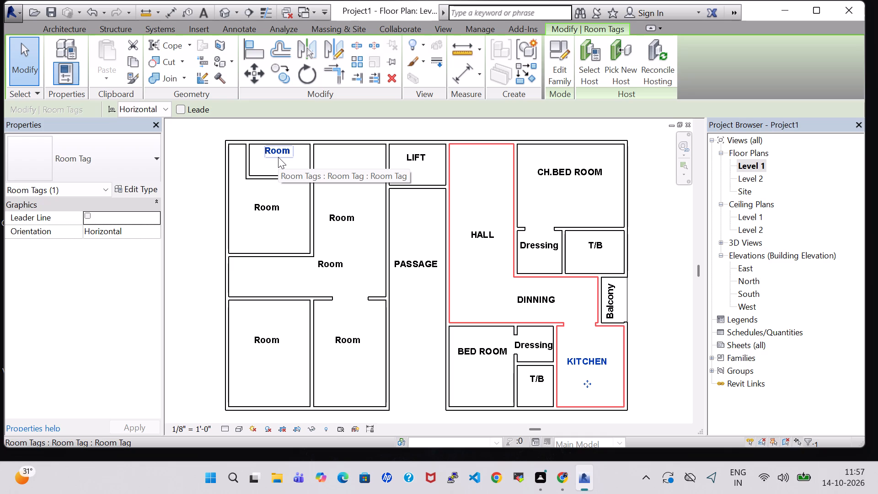
pyautogui.click(650, 265)
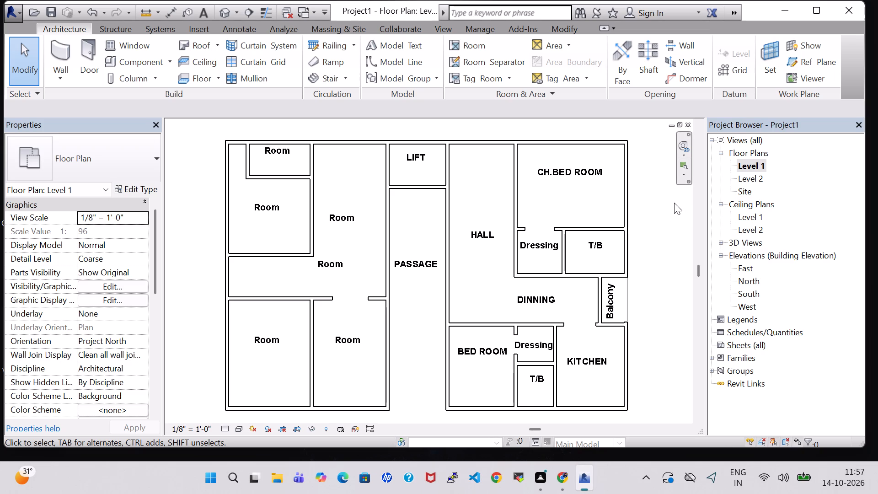
# Rename the west wing's southeast room, beside the passage, KITCHEN.
pyautogui.doubleClick(357, 344)
pyautogui.press('BackSpace')
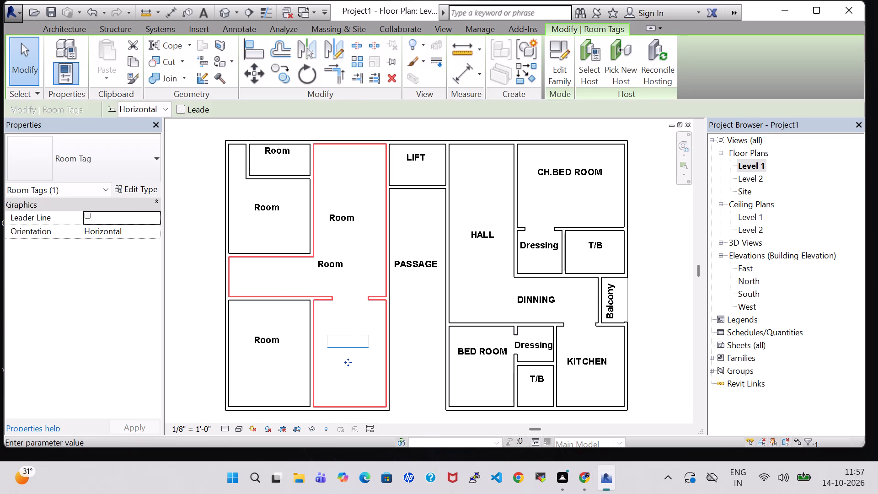
pyautogui.write('KITCHEN')
pyautogui.press('Return')
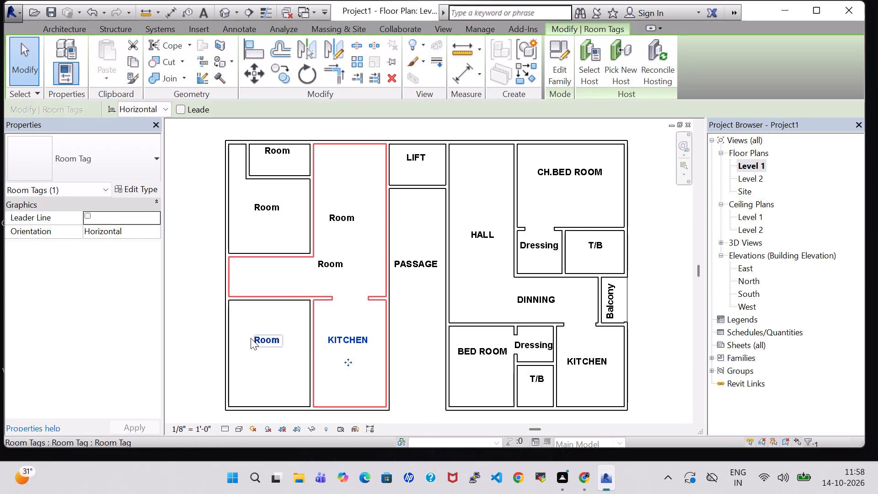
# Rename the west wing's southwest corner room BED ROOM.
pyautogui.doubleClick(269, 340)
pyautogui.press('BackSpace')
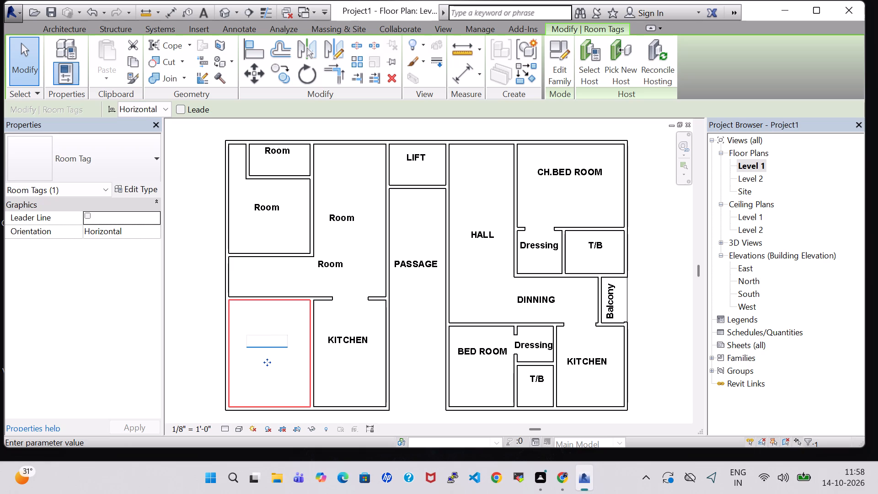
pyautogui.write('BED ROOM')
pyautogui.press('Return')
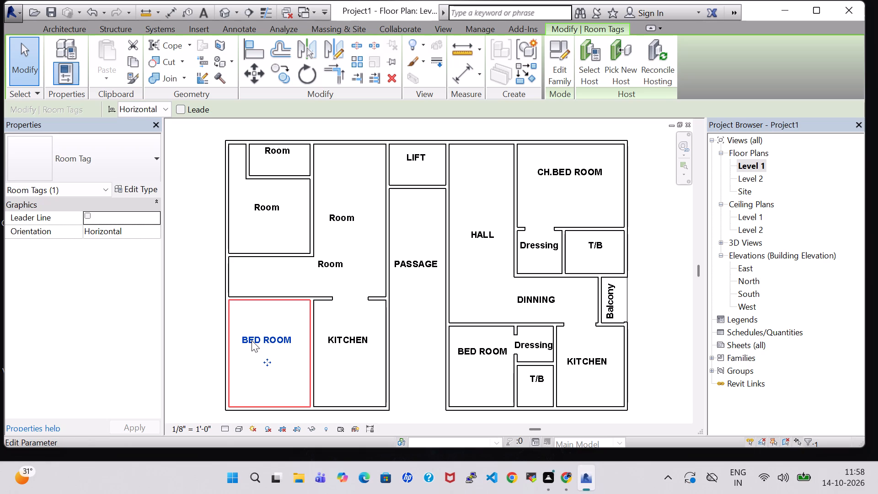
# Rename the tag in the southern part of the west wing's L-shaped hall DINNING and nudge it south and slightly east.
pyautogui.doubleClick(340, 269)
pyautogui.press('BackSpace')
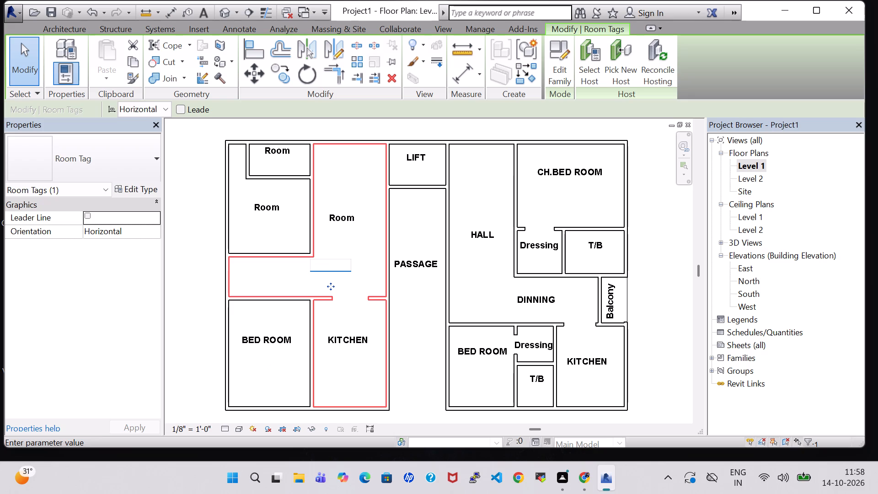
pyautogui.write('DINNING')
pyautogui.press('Return')
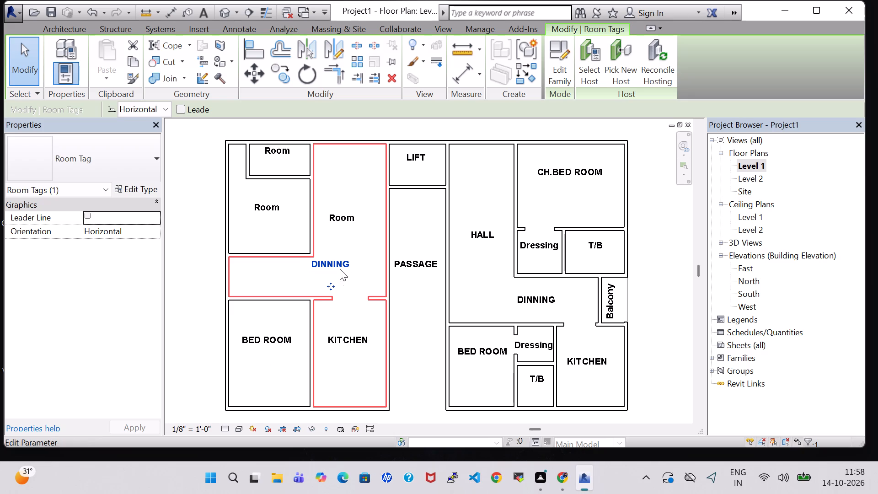
pyautogui.press('Down')
pyautogui.press('Down')
pyautogui.press('Down')
pyautogui.press('Down')
pyautogui.press('Right')
pyautogui.press('Right')
pyautogui.press('Right')
pyautogui.press('Right')
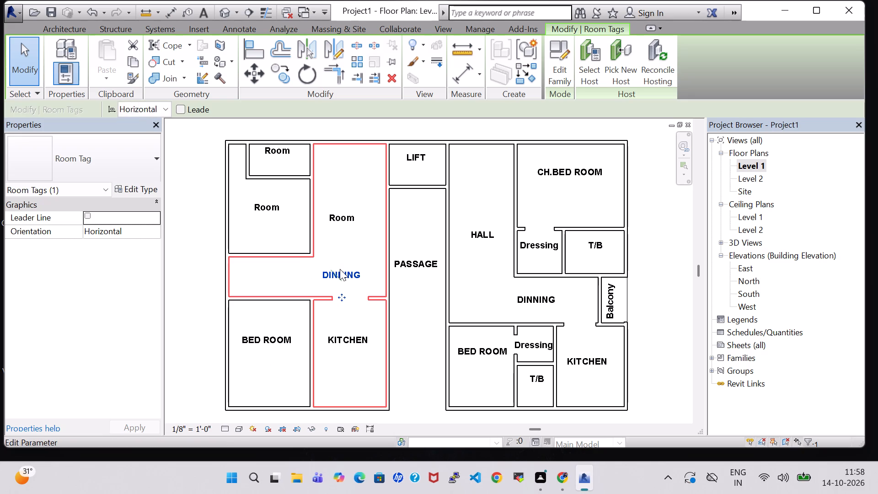
pyautogui.press('Left')
pyautogui.press('Left')
pyautogui.press('Left')
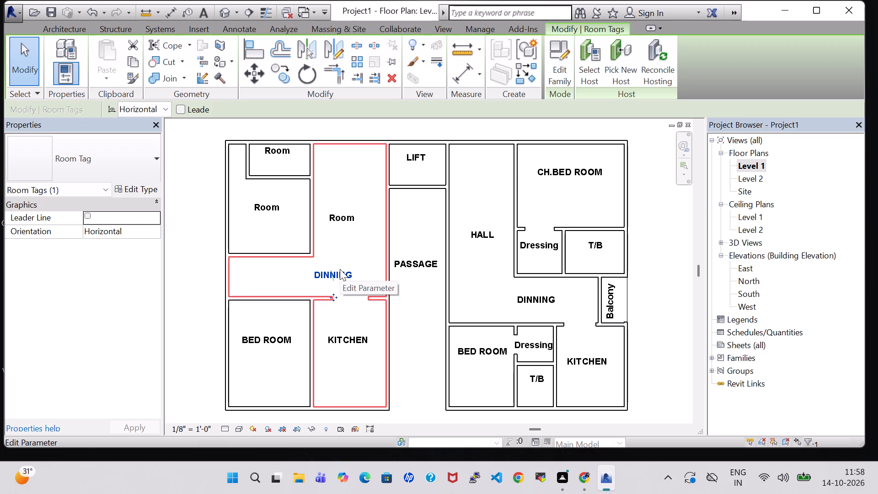
# Rename the tag in the northern arm of the west wing's L-shaped space HALL.
pyautogui.doubleClick(335, 221)
pyautogui.press('BackSpace')
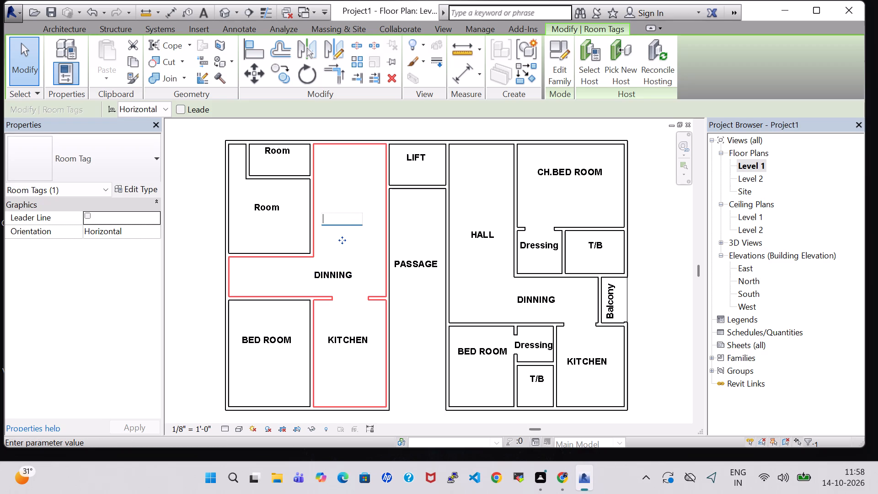
pyautogui.write('HALL')
pyautogui.press('Return')
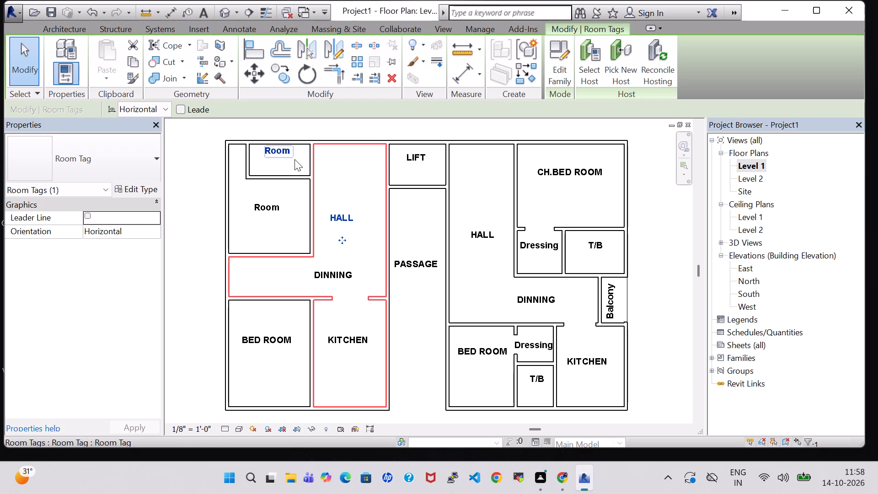
# Rename the small room on the west wing's north wall T/B and nudge its tag slightly south.
pyautogui.doubleClick(290, 156)
pyautogui.press('BackSpace')
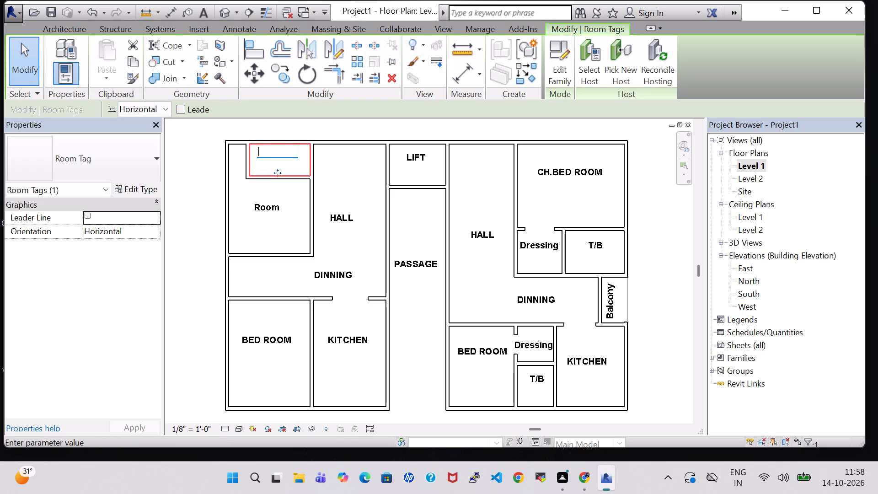
pyautogui.press('t')
pyautogui.write('/B')
pyautogui.press('Return')
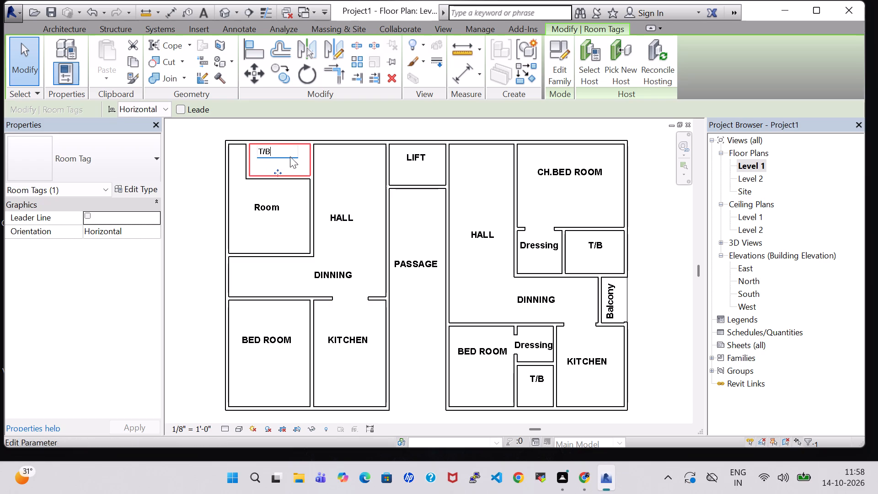
pyautogui.press('Down')
pyautogui.press('Down')
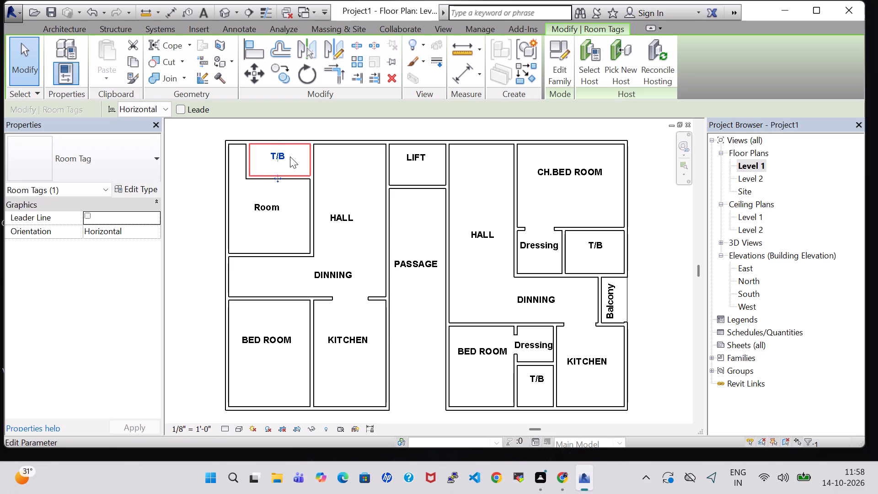
# Rename the west wing's northwest room, south of the T/B, BED ROOM.
pyautogui.doubleClick(278, 213)
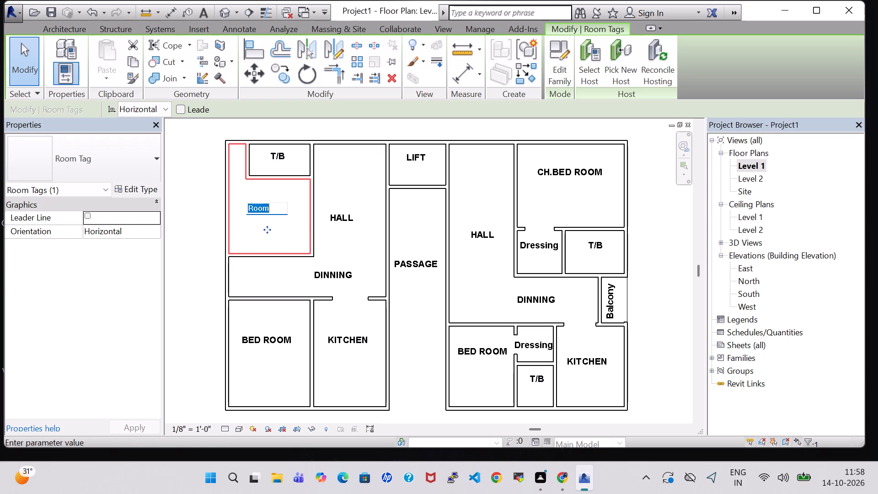
pyautogui.press('BackSpace')
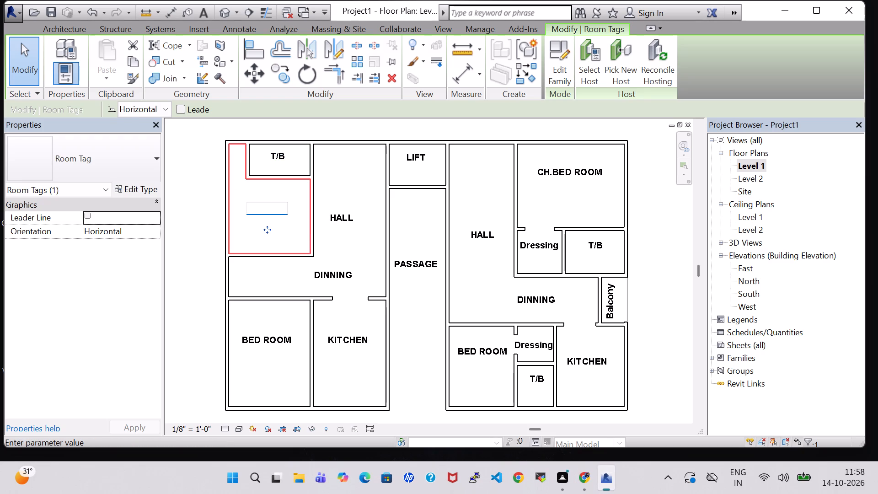
pyautogui.write('BED ROOM')
pyautogui.press('Return')
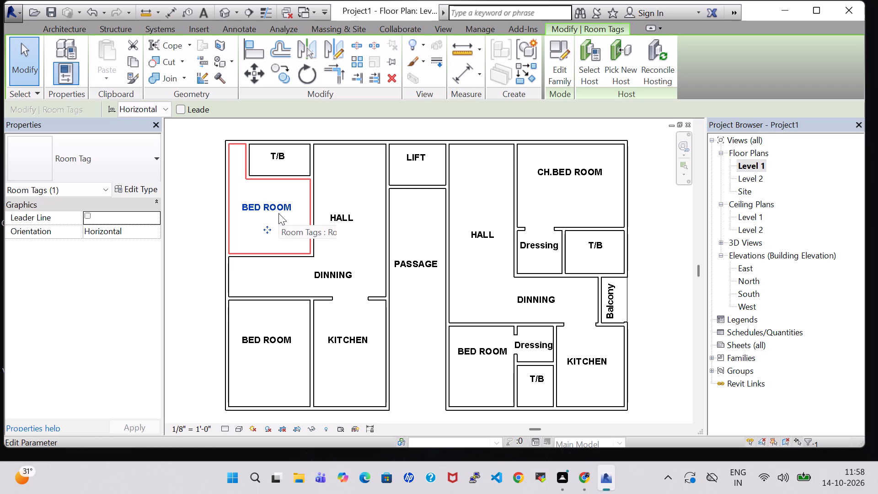
pyautogui.click(663, 260)
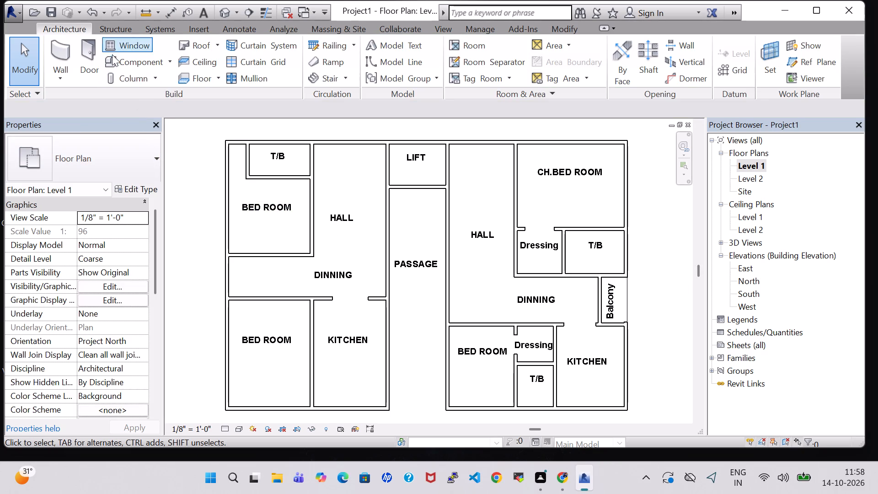
# Place a 30" x 80" Single-Flush door in the west wall of the northwest T/B, hinged at the north and opening into the T/B.
pyautogui.click(86, 46)
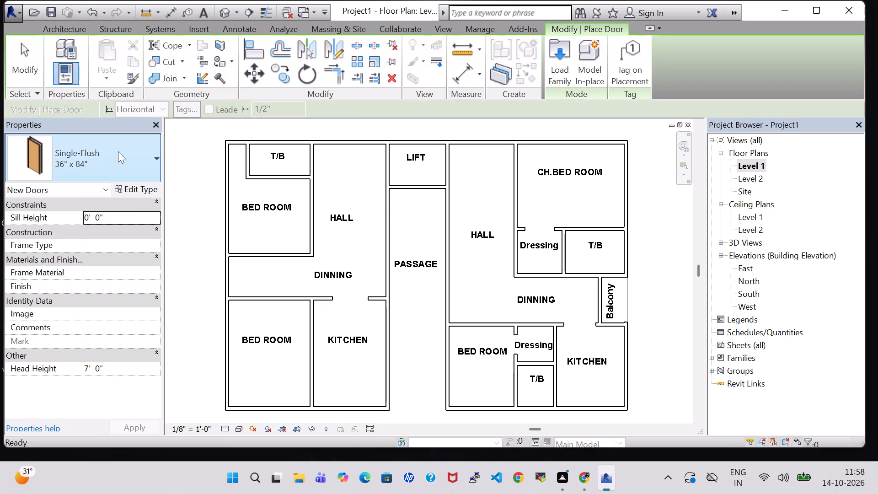
pyautogui.scroll(3, 118, 151)
pyautogui.click(148, 168)
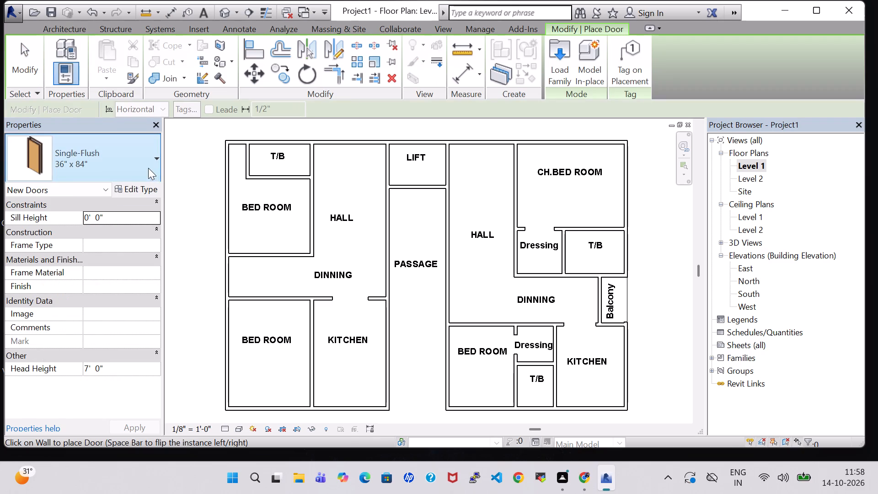
pyautogui.scroll(8, 181, 243)
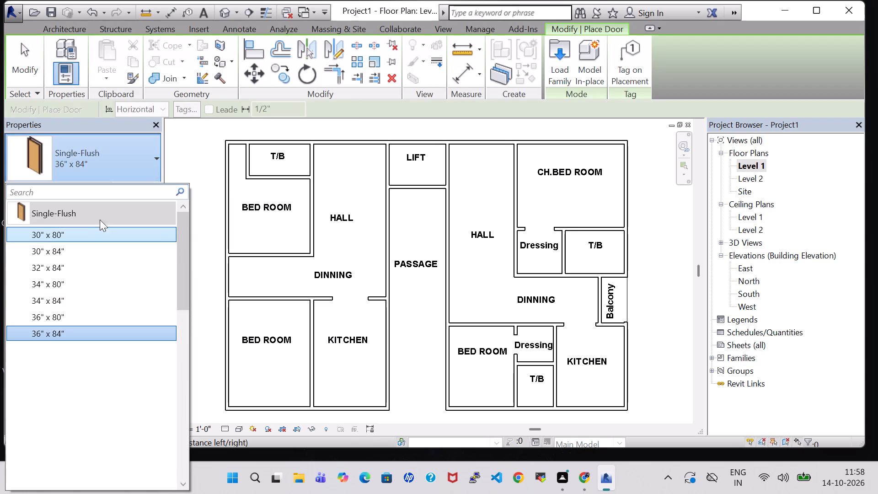
pyautogui.click(86, 237)
pyautogui.scroll(5, 225, 169)
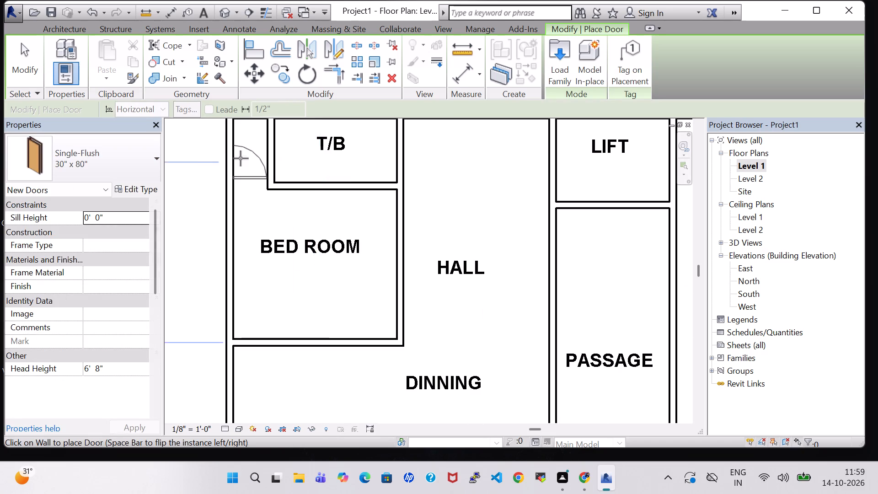
pyautogui.moveTo(290, 145); pyautogui.dragTo(289, 199, button='middle')
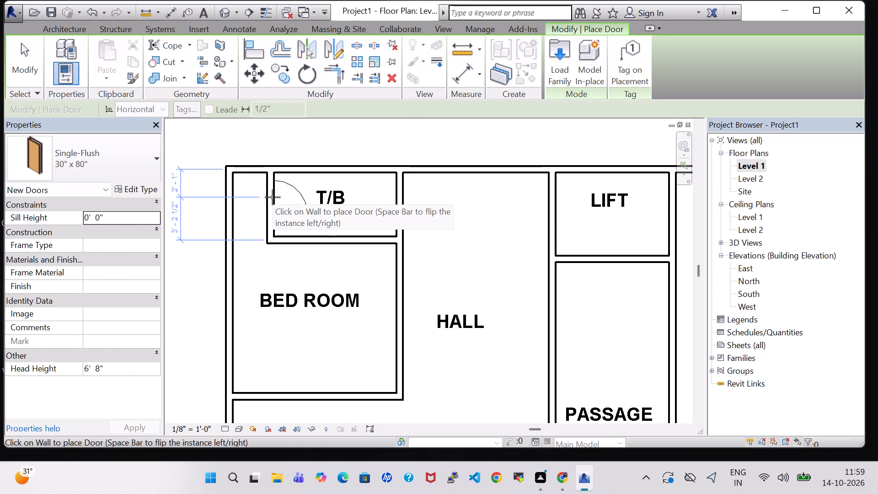
pyautogui.press('space')
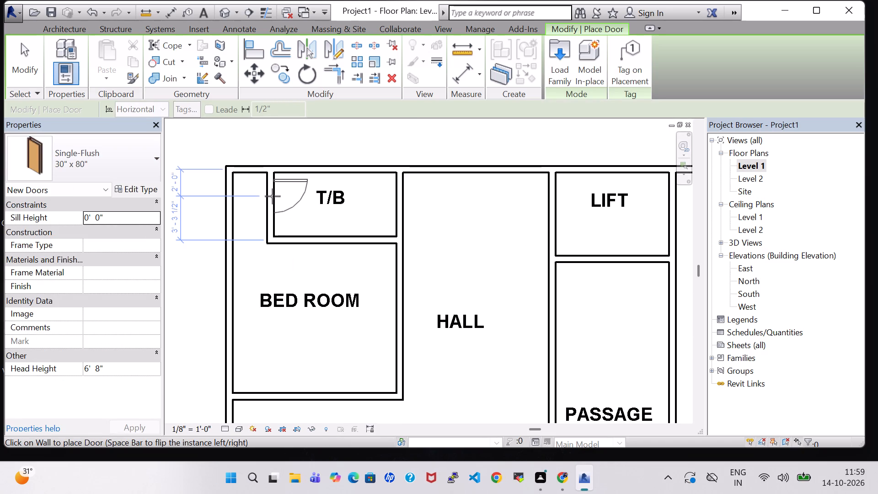
pyautogui.click(273, 193)
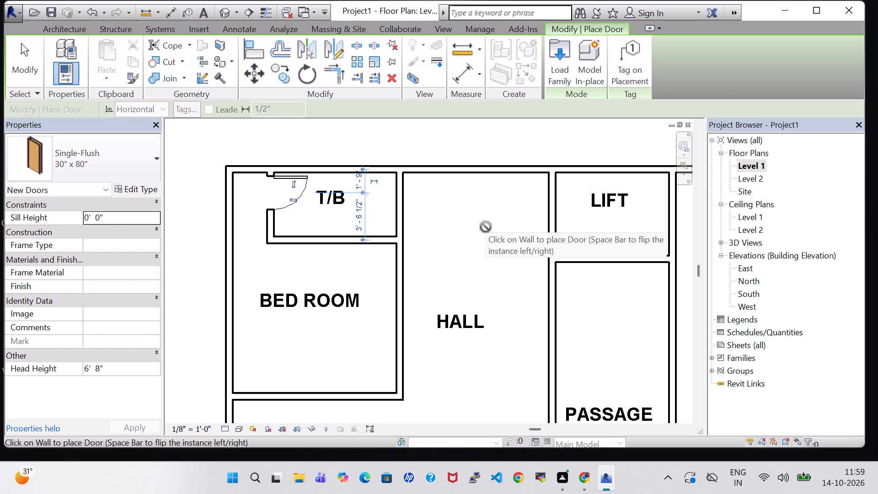
# Place a 30" x 80" Single-Flush door between the east wing's northern Dressing and its T/B, near the wall's north end, opening into the T/B.
pyautogui.scroll(-1, 460, 243)
pyautogui.moveTo(460, 243); pyautogui.dragTo(422, 236, button='middle')
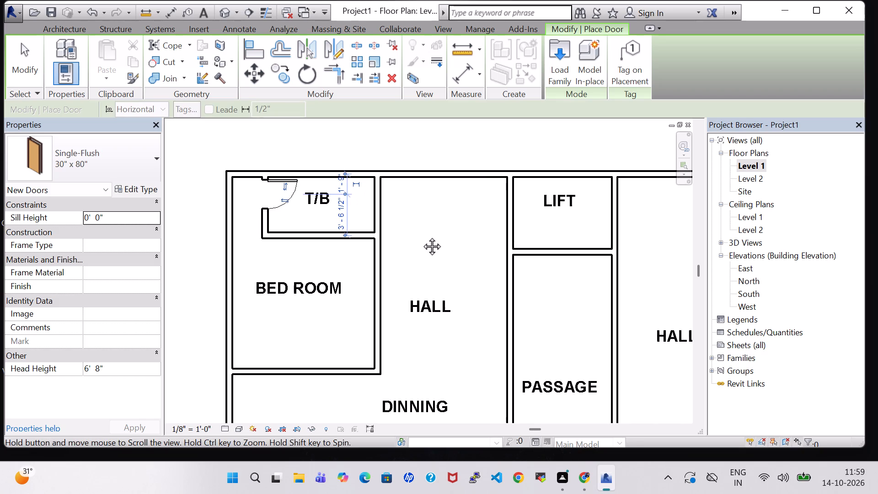
pyautogui.moveTo(422, 236); pyautogui.dragTo(419, 236, button='middle')
pyautogui.scroll(-1, 419, 236)
pyautogui.moveTo(419, 236); pyautogui.dragTo(384, 193, button='middle')
pyautogui.scroll(-1, 384, 193)
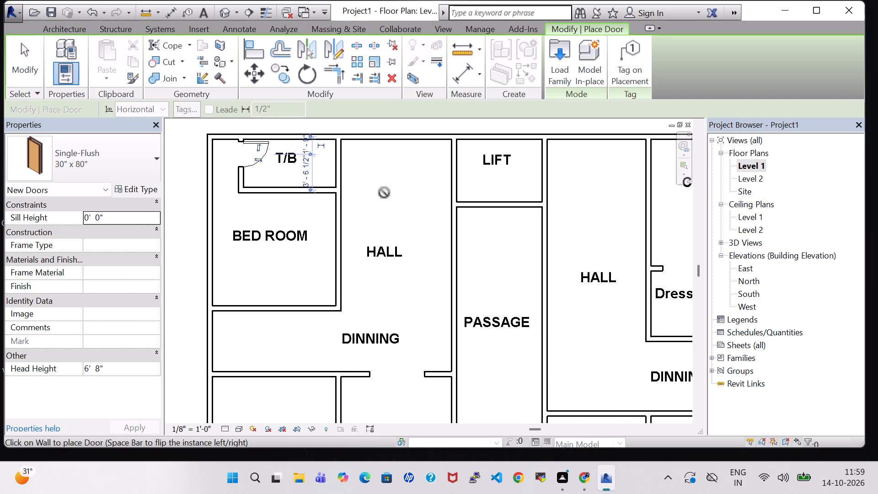
pyautogui.moveTo(548, 226); pyautogui.dragTo(521, 216, button='middle')
pyautogui.scroll(-1, 521, 216)
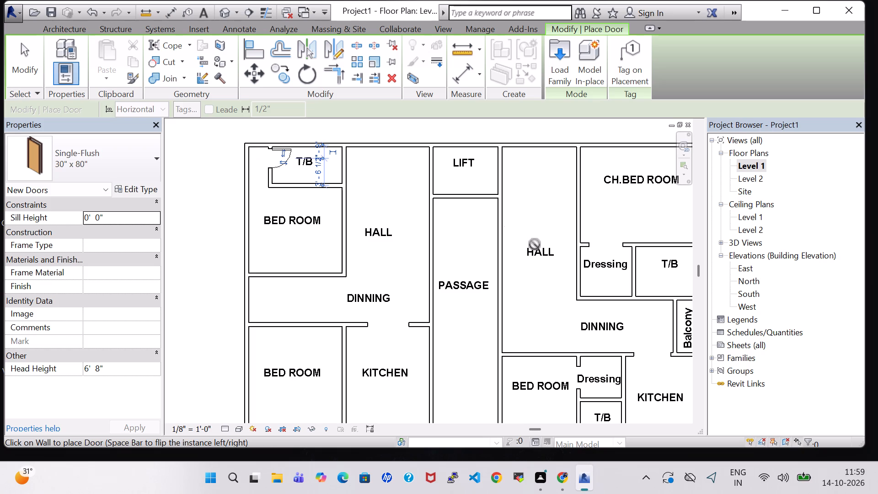
pyautogui.moveTo(535, 244); pyautogui.dragTo(493, 230, button='middle')
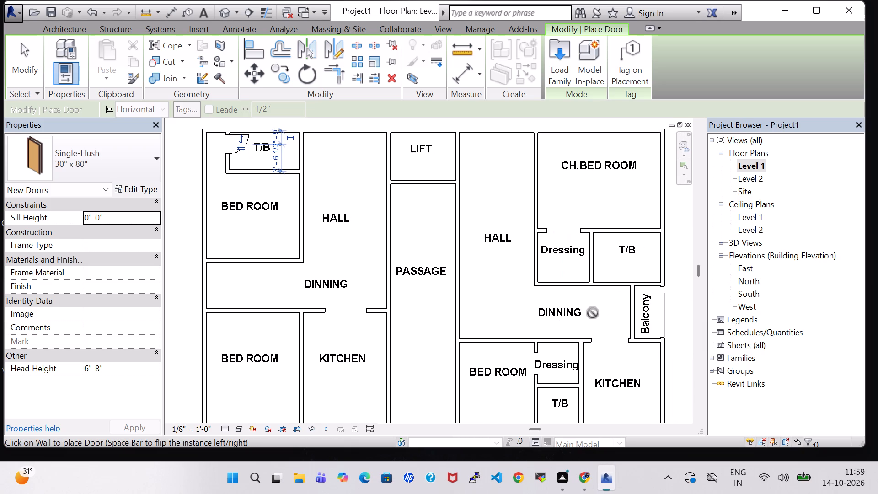
pyautogui.moveTo(593, 313); pyautogui.dragTo(573, 300, button='middle')
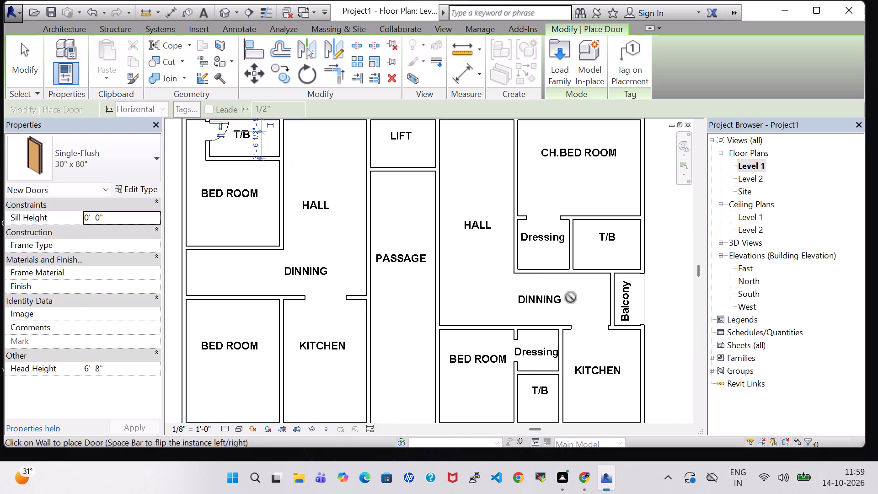
pyautogui.click(575, 232)
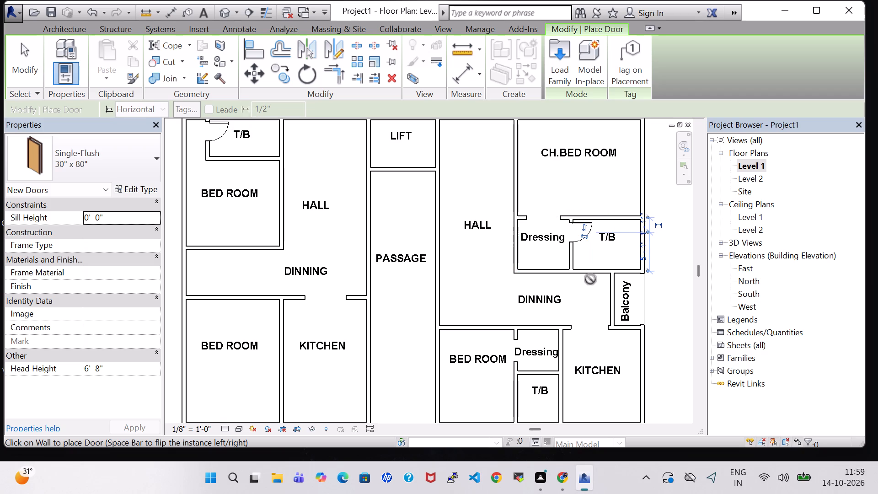
# Place a 30" x 80" Single-Flush door between the southern Dressing and T/B, about 2'-0" from the east wall, opening into the T/B.
pyautogui.scroll(-1, 590, 284)
pyautogui.moveTo(594, 308); pyautogui.dragTo(558, 294, button='middle')
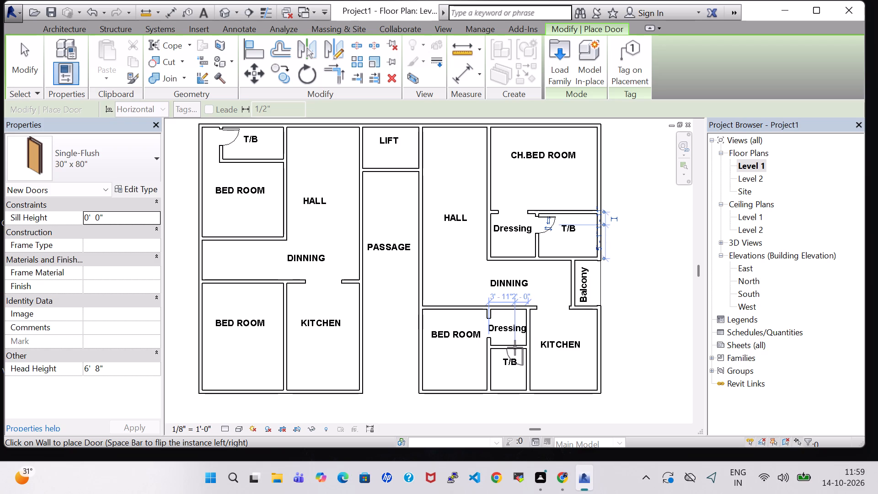
pyautogui.click(515, 348)
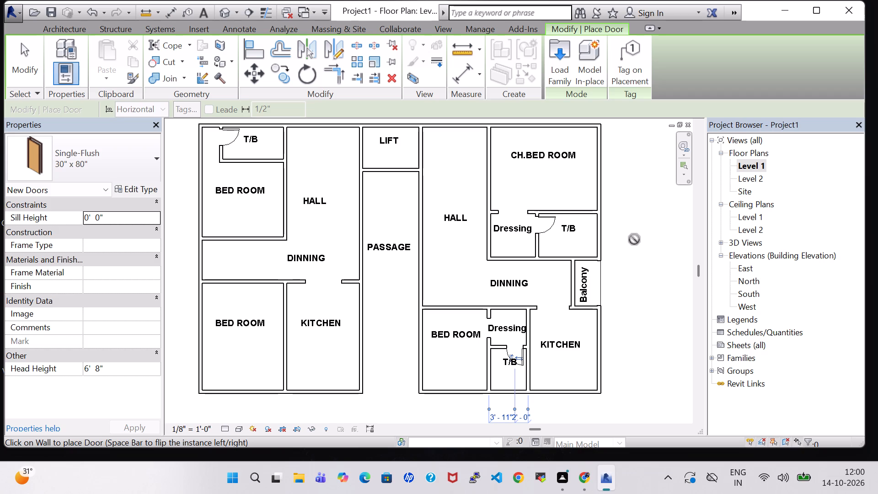
pyautogui.press('Escape')
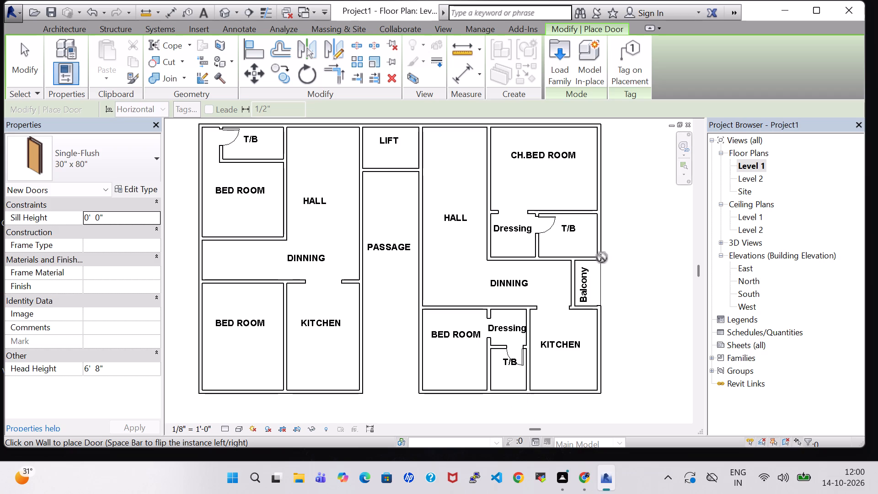
pyautogui.press('Escape')
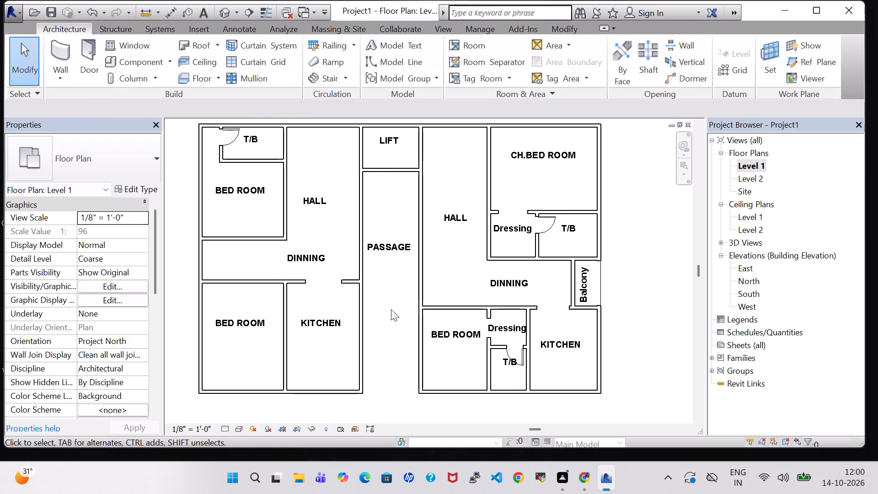
# Load the residential door family Door-Exterior-Single-Entry-Half Arch Glass-Wood_Clad in the 30" x 80" type.
pyautogui.click(84, 47)
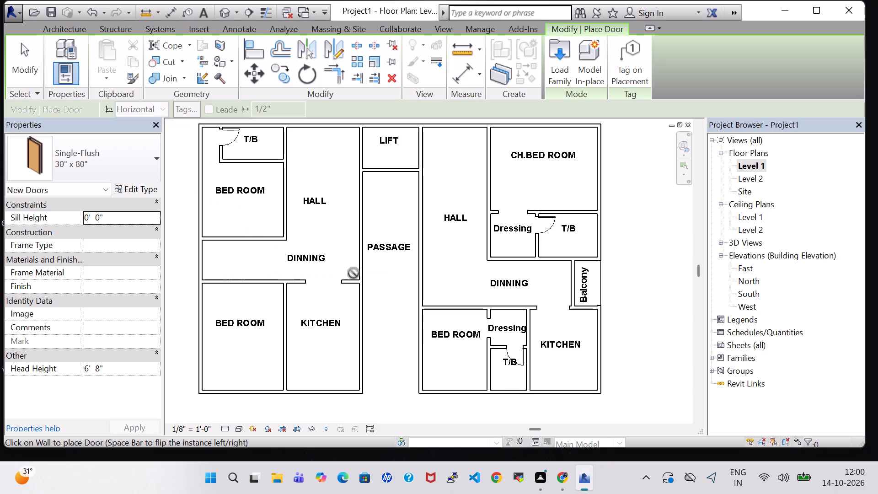
pyautogui.click(570, 55)
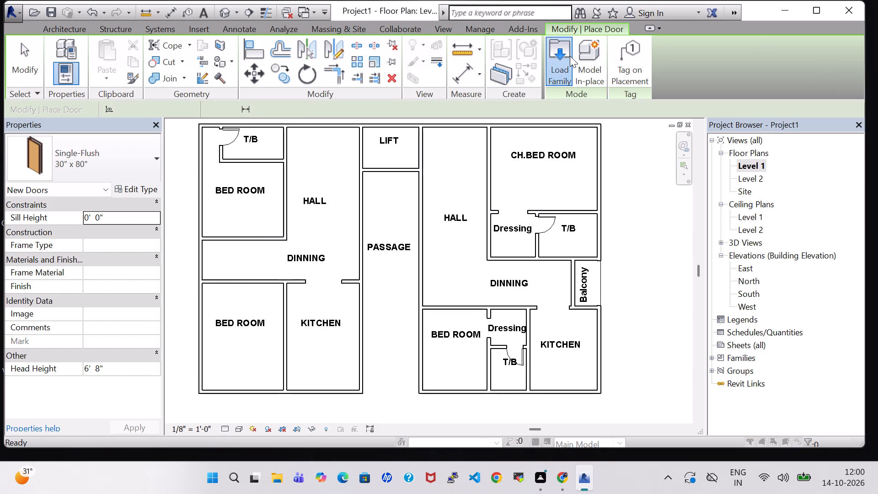
pyautogui.scroll(-1, 549, 242)
pyautogui.scroll(1, 472, 168)
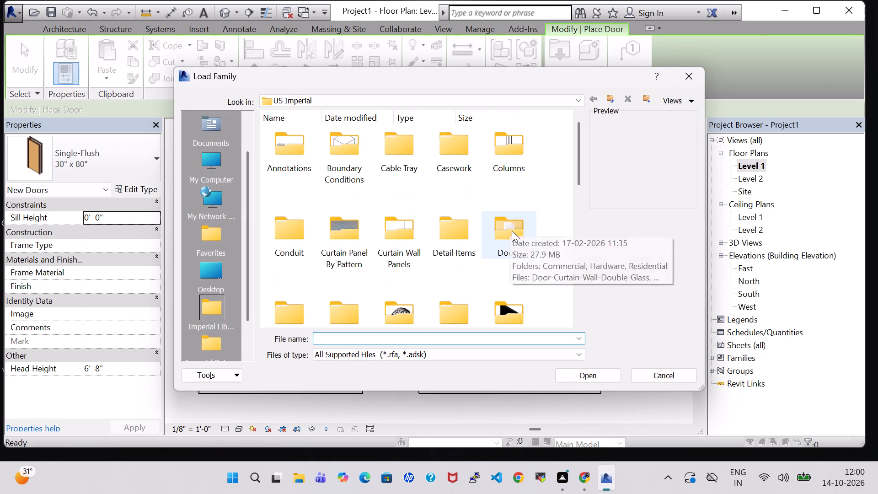
pyautogui.doubleClick(512, 231)
pyautogui.doubleClick(419, 149)
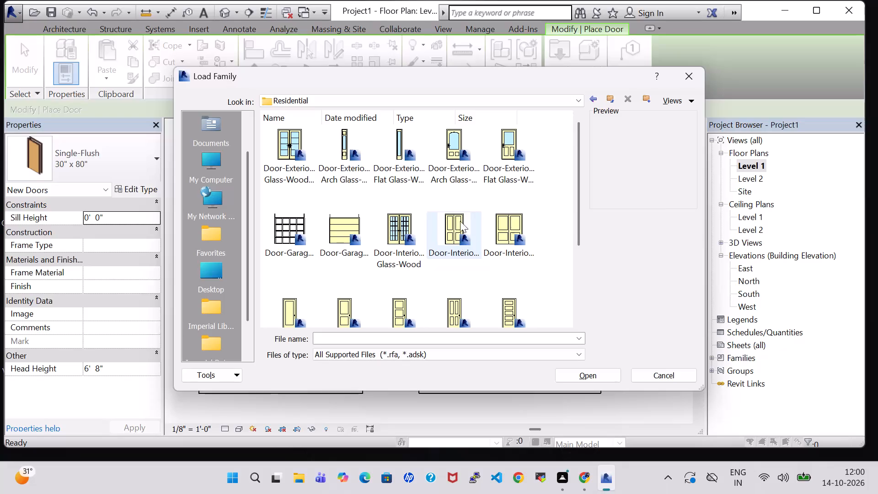
pyautogui.click(463, 173)
pyautogui.click(597, 373)
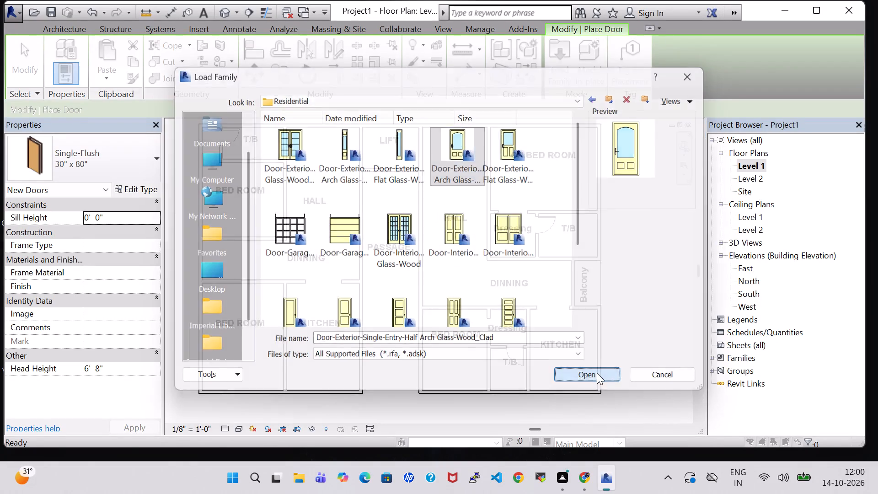
pyautogui.click(495, 206)
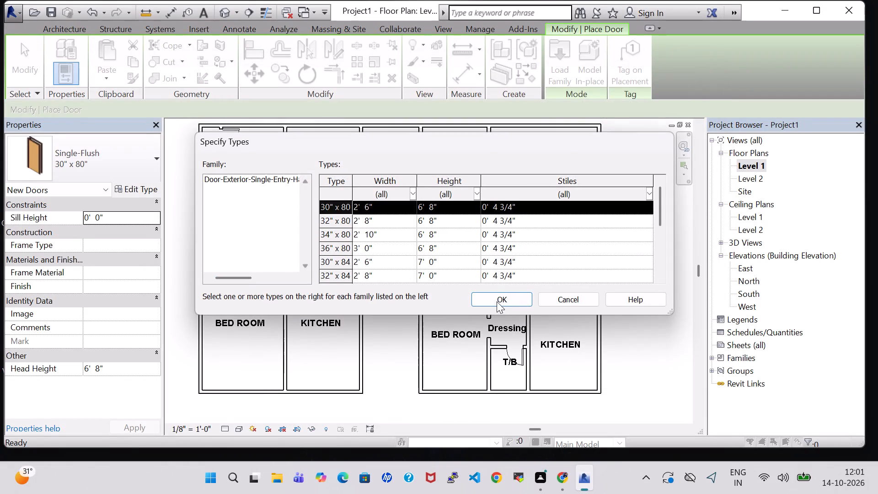
pyautogui.click(497, 303)
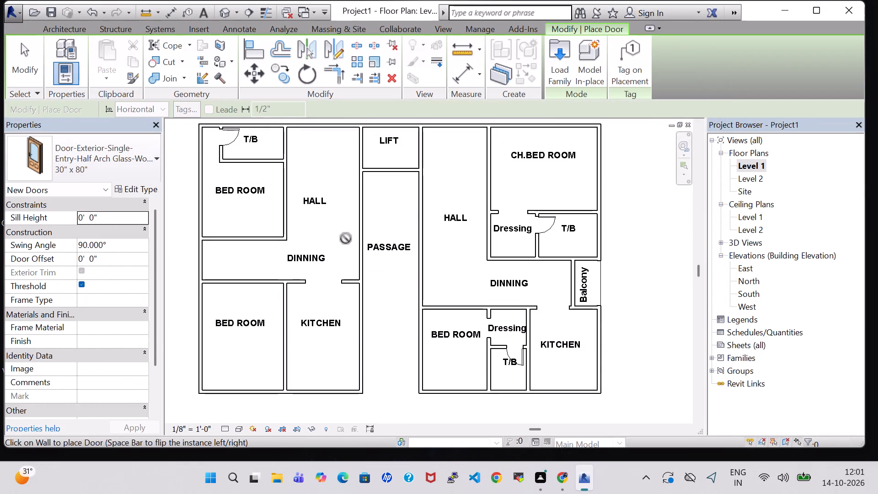
# Place the half-arch door in the northwest BED ROOM's south wall, about 1'-11" from its east end, hinged east and opening into the bedroom.
pyautogui.moveTo(349, 241); pyautogui.dragTo(319, 336, button='middle')
pyautogui.scroll(-1, 348, 267)
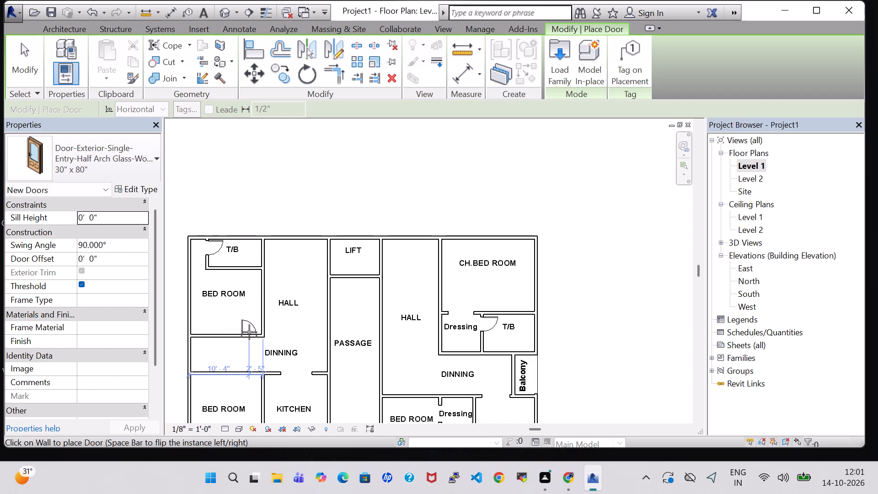
pyautogui.press('space')
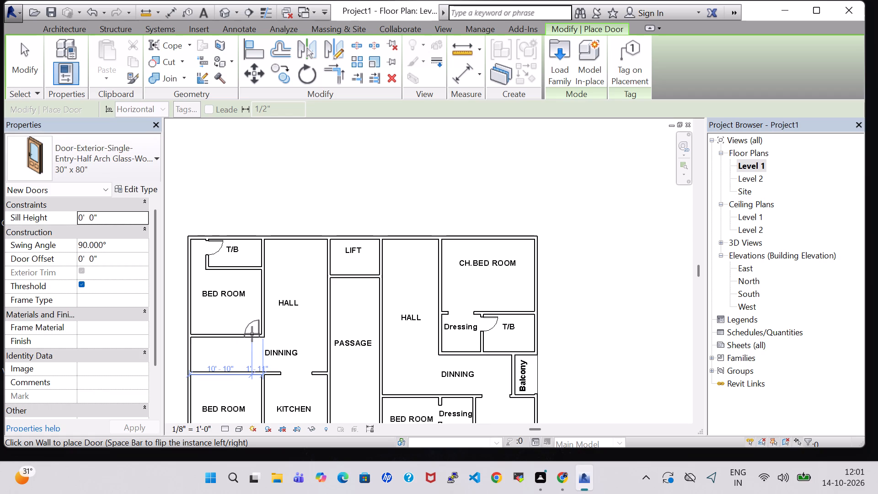
pyautogui.click(252, 334)
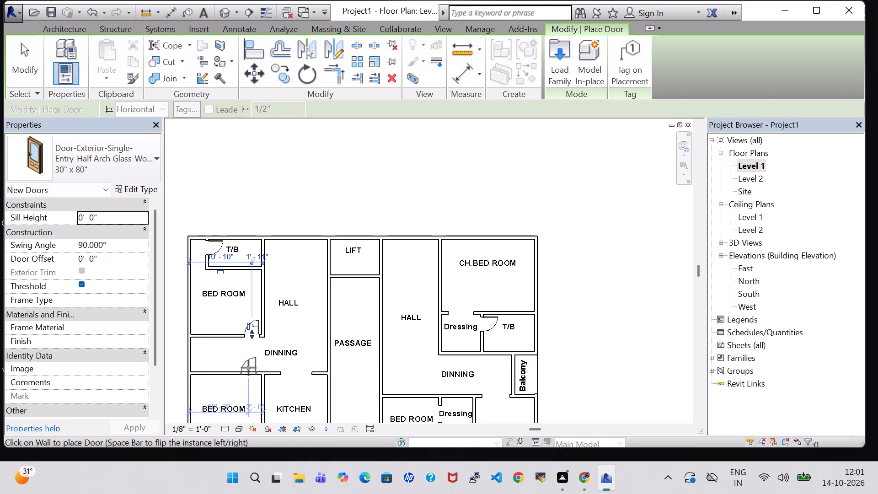
# Place a matching door in the southwest BED ROOM's north wall, about 1'-10" from its east end, opening into the bedroom.
pyautogui.press('space')
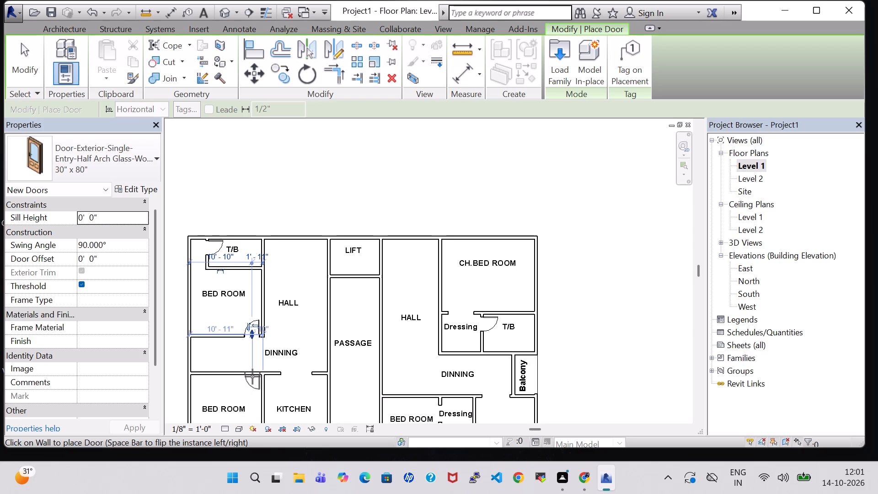
pyautogui.click(252, 376)
# Place a half-arch door in the north wall of the east wing's southern BED ROOM, about 7'-11" from its west end, opening into the bedroom.
pyautogui.scroll(-1, 582, 341)
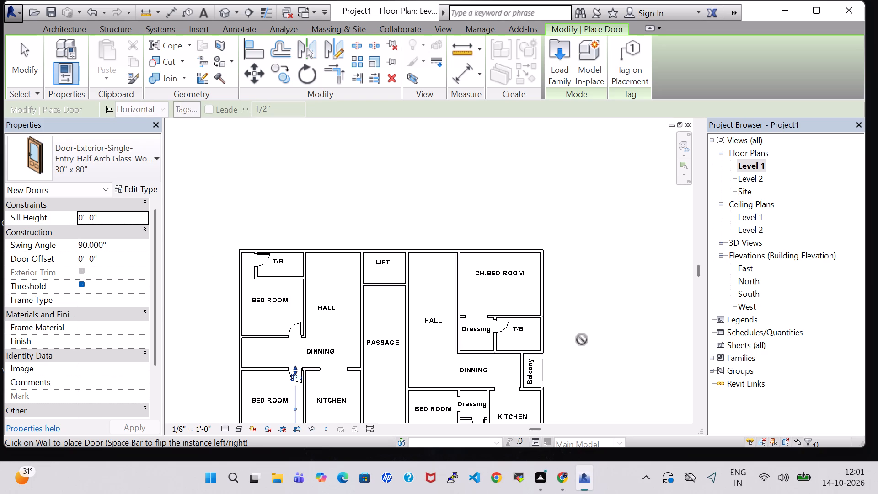
pyautogui.moveTo(582, 339); pyautogui.dragTo(579, 289, button='middle')
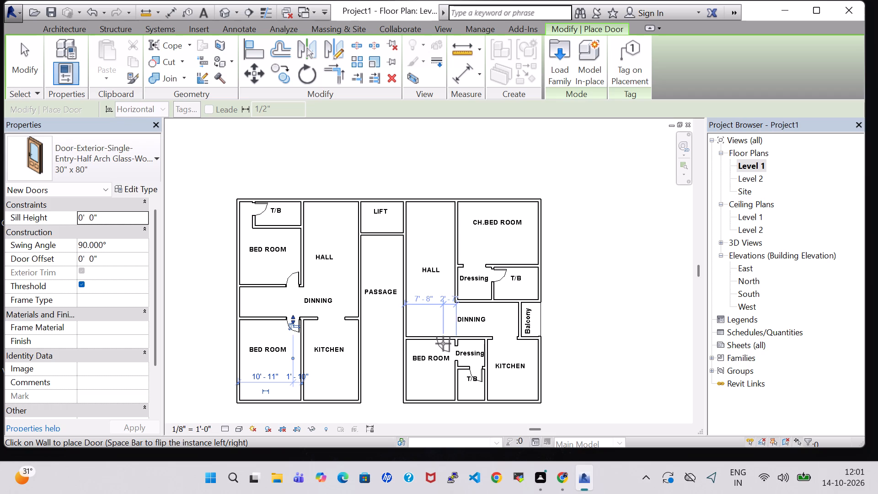
pyautogui.press('space')
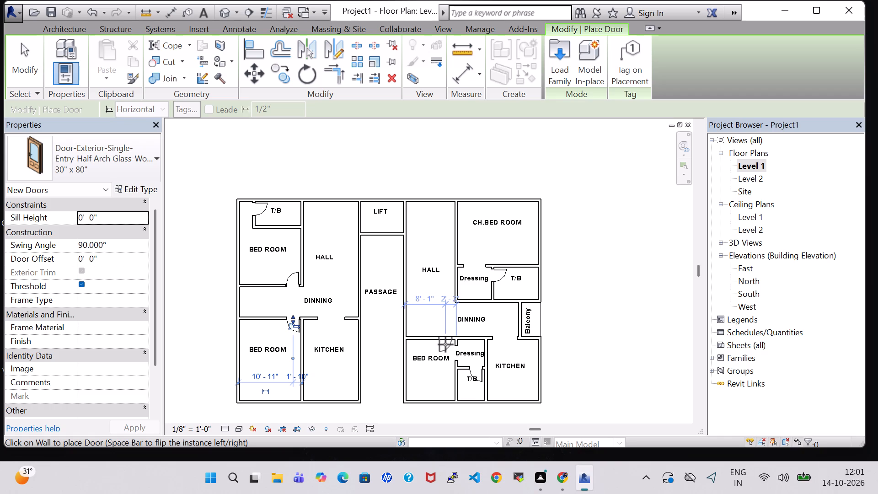
pyautogui.click(444, 344)
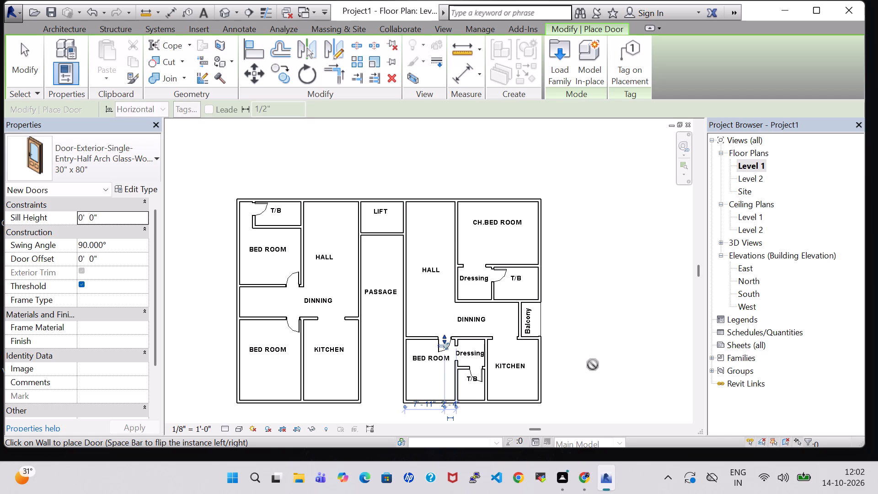
# Place a half-arch door in the CH.BED ROOM's west wall, about 2'-4" from its south end, hinged south and opening into the bedroom.
pyautogui.moveTo(584, 342); pyautogui.dragTo(584, 347, button='middle')
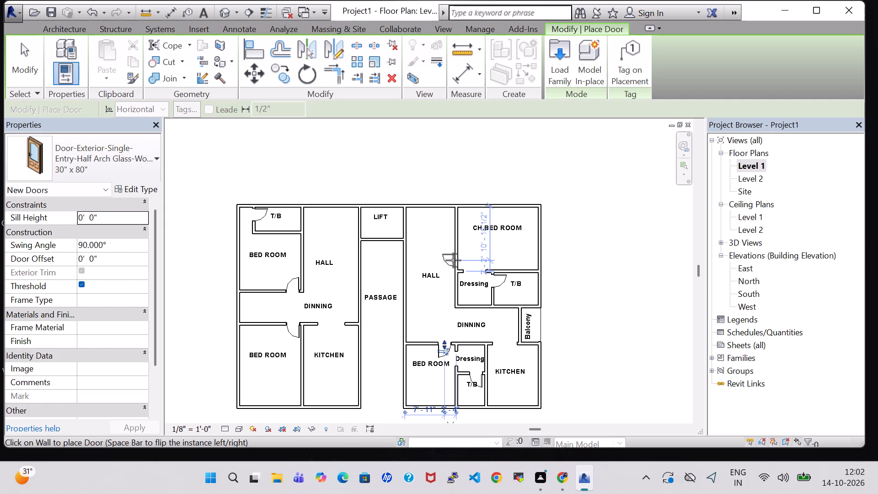
pyautogui.press('space')
pyautogui.press('space')
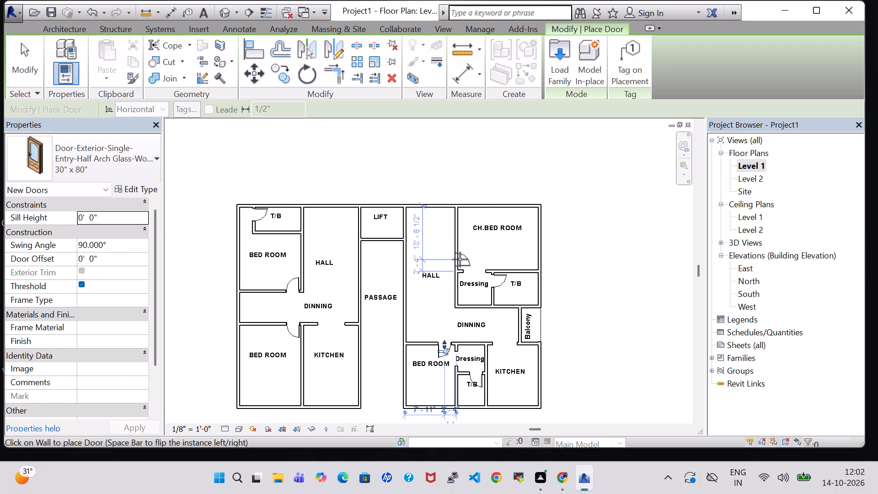
pyautogui.click(460, 259)
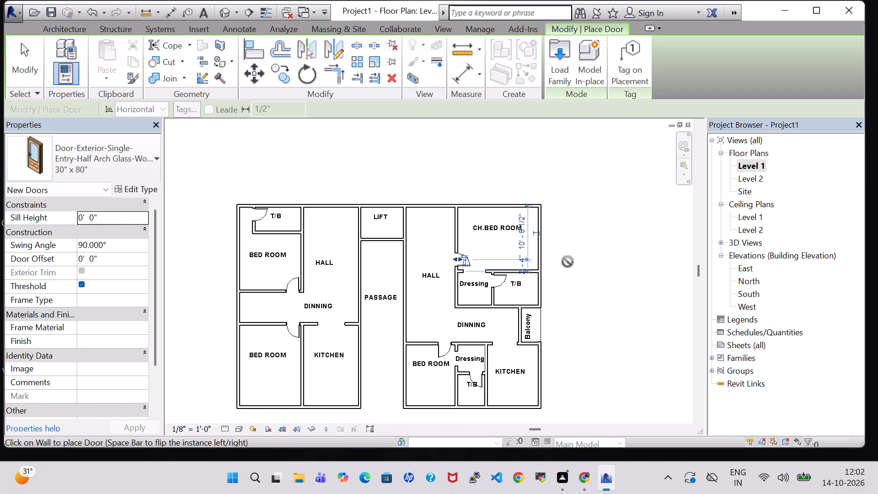
pyautogui.press('Escape')
pyautogui.press('Escape')
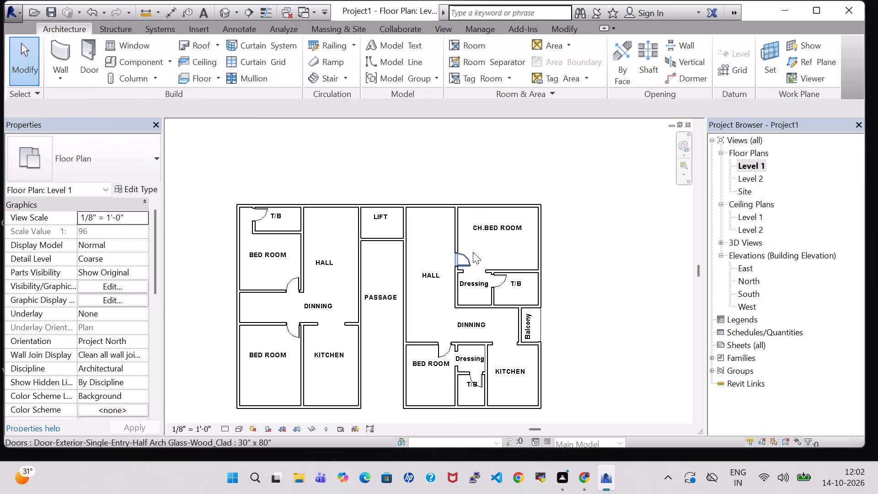
# Review the type properties of the CH.BED ROOM's half-arch door.
pyautogui.click(468, 261)
pyautogui.click(136, 193)
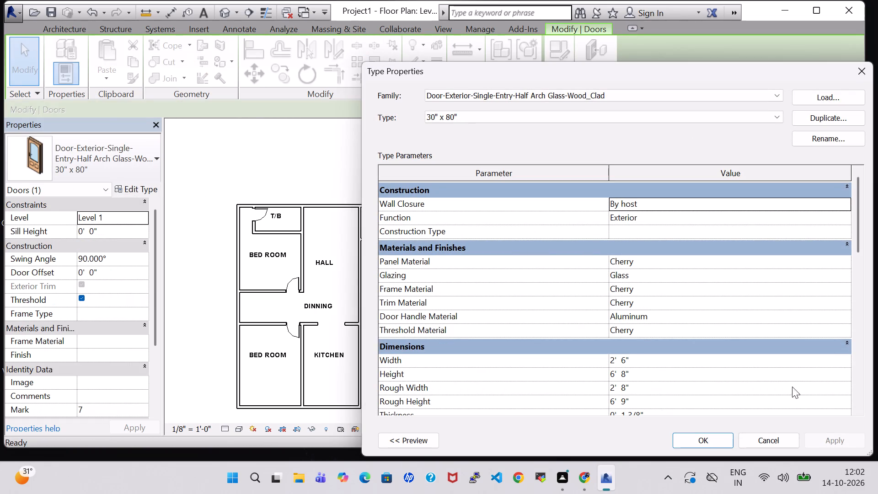
pyautogui.click(708, 443)
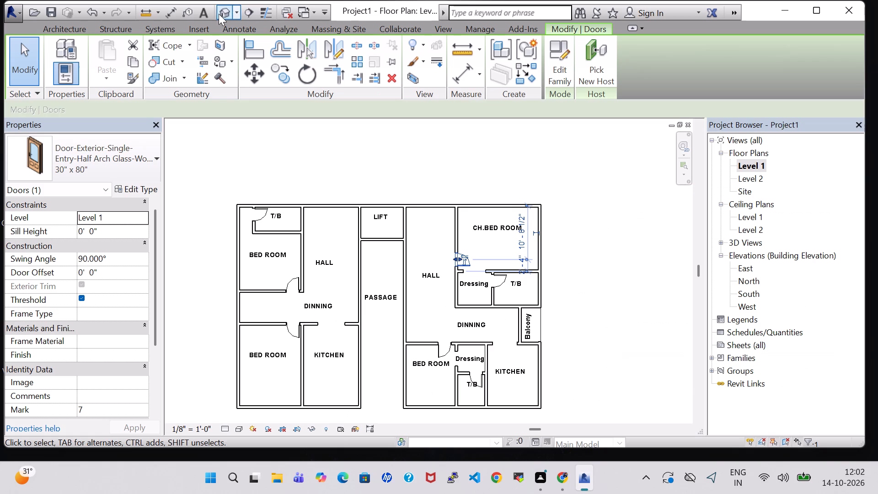
# Open the default 3D view and give it a visual style with solid, coloured surfaces.
pyautogui.click(219, 14)
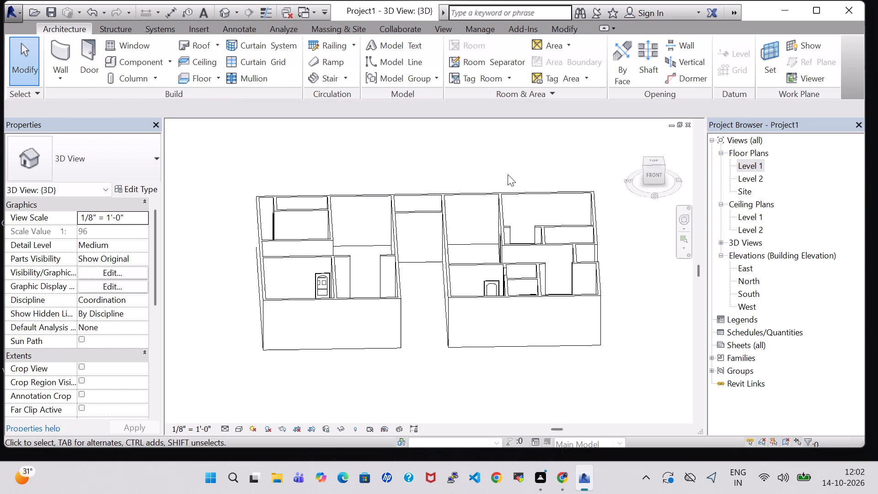
pyautogui.click(236, 429)
pyautogui.click(246, 399)
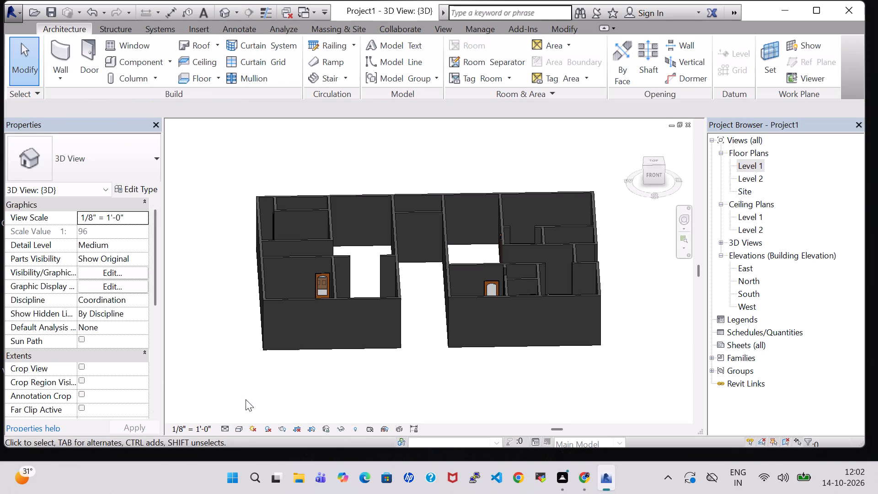
# Examine the walls, openings and placed doors in 3D from above and from several oblique angles.
pyautogui.keyDown('shift'); pyautogui.moveTo(241, 324); pyautogui.dragTo(291, 344, button='middle'); pyautogui.keyUp('shift')
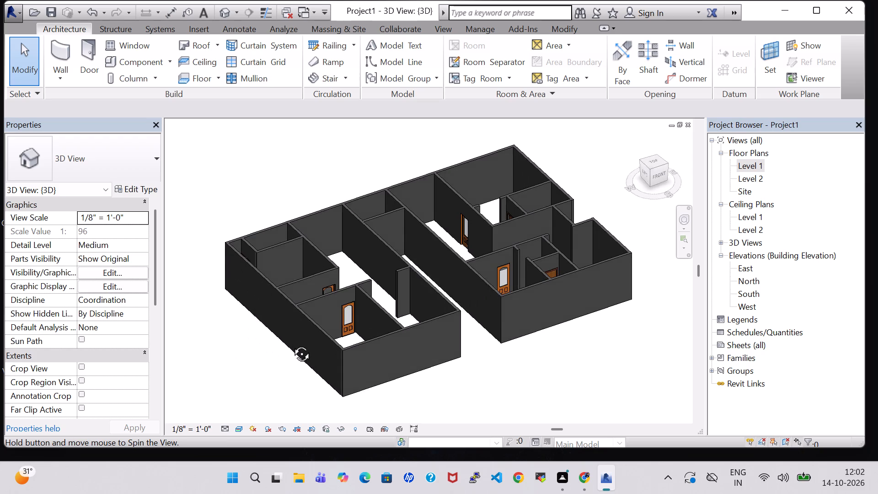
pyautogui.keyDown('shift'); pyautogui.moveTo(291, 344); pyautogui.dragTo(241, 367, button='middle'); pyautogui.keyUp('shift')
pyautogui.keyDown('shift'); pyautogui.moveTo(418, 279); pyautogui.dragTo(415, 361, button='middle'); pyautogui.keyUp('shift')
pyautogui.keyDown('shift'); pyautogui.middleClick(415, 354); pyautogui.keyUp('shift')
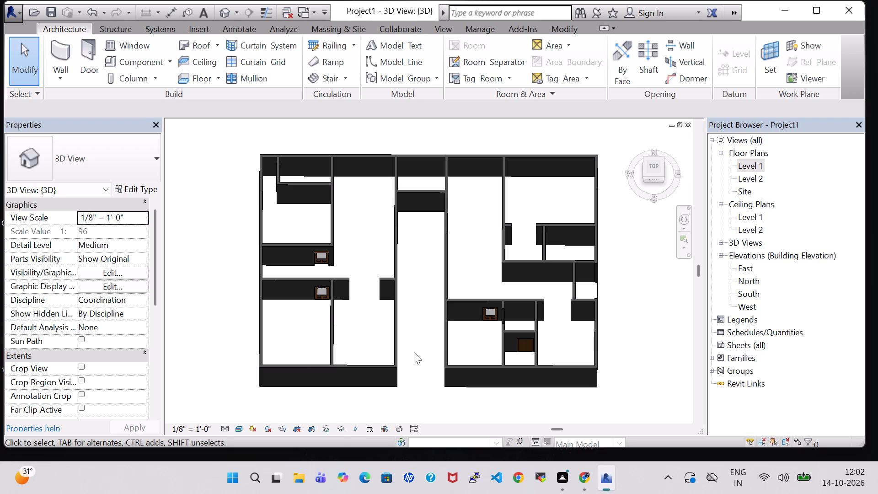
pyautogui.keyDown('shift'); pyautogui.moveTo(424, 328); pyautogui.dragTo(483, 328, button='middle'); pyautogui.keyUp('shift')
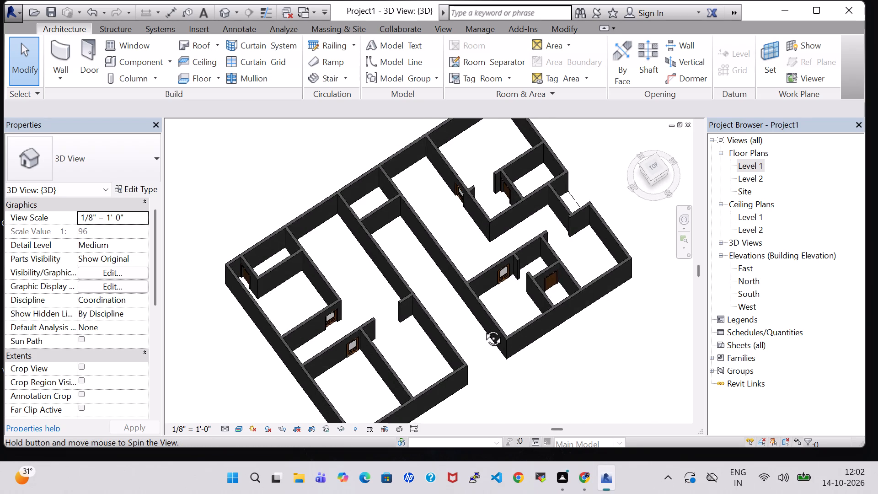
pyautogui.keyDown('shift'); pyautogui.moveTo(483, 328); pyautogui.dragTo(481, 327, button='middle'); pyautogui.keyUp('shift')
pyautogui.keyDown('shift'); pyautogui.middleClick(573, 326); pyautogui.keyUp('shift')
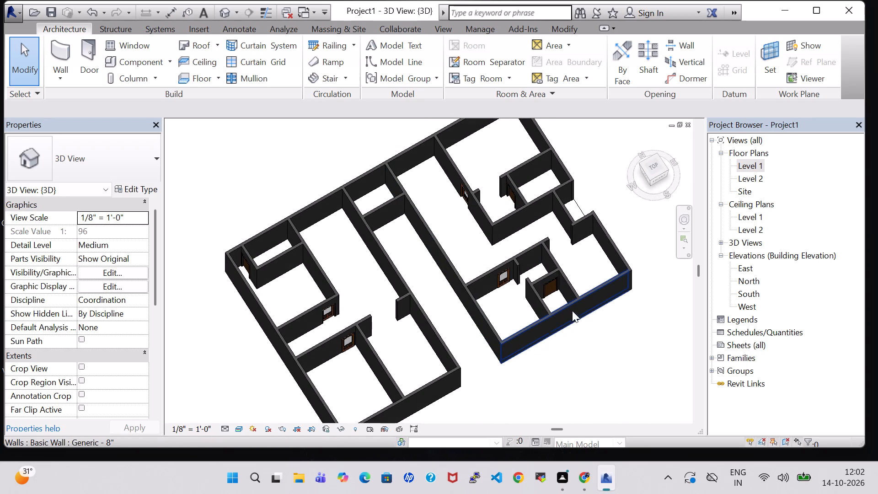
pyautogui.keyDown('shift'); pyautogui.moveTo(603, 351); pyautogui.dragTo(566, 364, button='middle'); pyautogui.keyUp('shift')
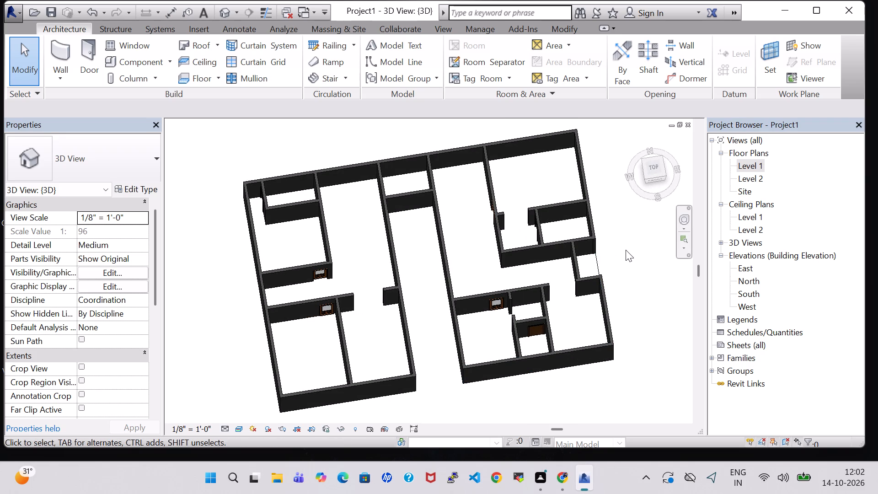
pyautogui.keyDown('shift'); pyautogui.moveTo(626, 250); pyautogui.dragTo(616, 243, button='middle'); pyautogui.keyUp('shift')
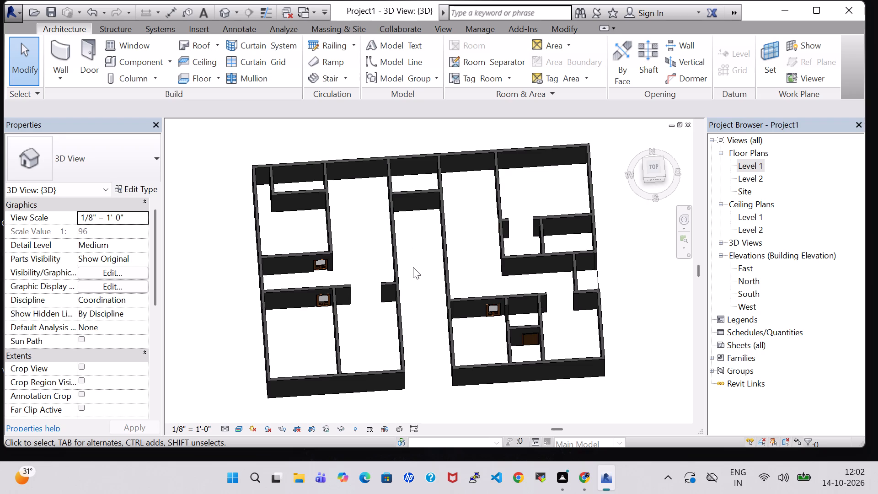
pyautogui.keyDown('shift'); pyautogui.moveTo(416, 268); pyautogui.dragTo(416, 217, button='middle'); pyautogui.keyUp('shift')
pyautogui.keyDown('shift'); pyautogui.moveTo(416, 228); pyautogui.dragTo(440, 237, button='middle'); pyautogui.keyUp('shift')
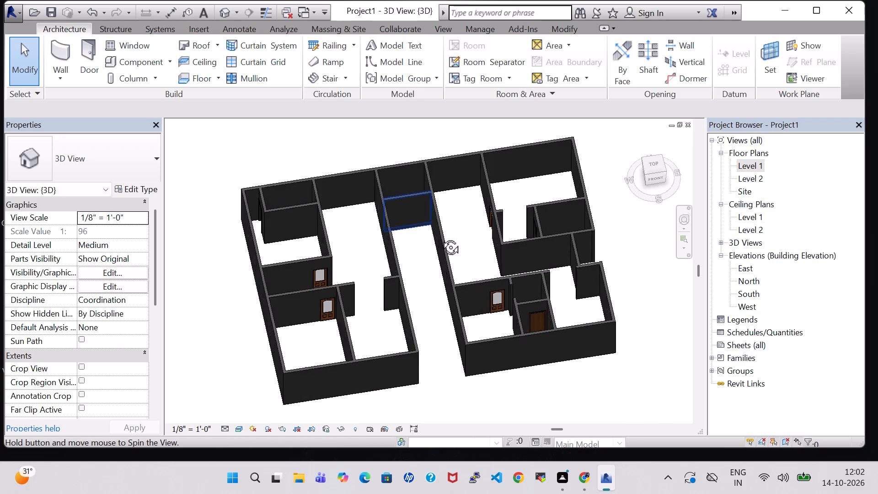
pyautogui.keyDown('shift'); pyautogui.moveTo(440, 237); pyautogui.dragTo(443, 270, button='middle'); pyautogui.keyUp('shift')
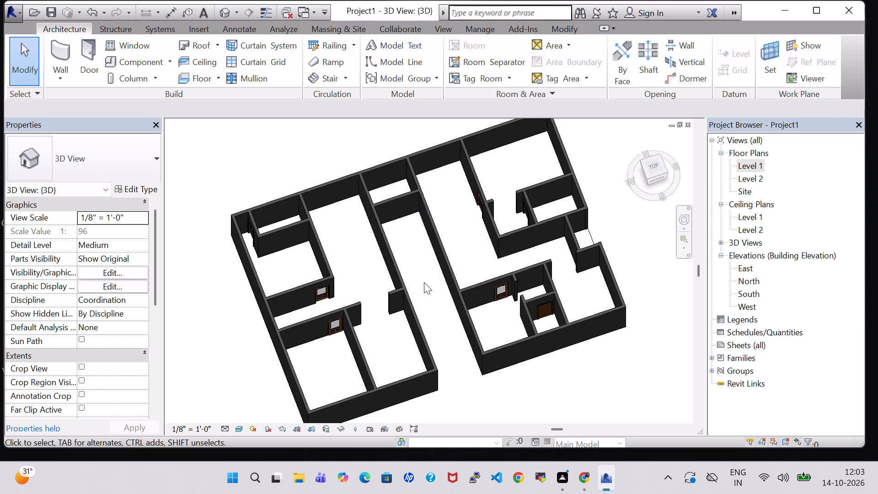
pyautogui.keyDown('shift'); pyautogui.moveTo(424, 282); pyautogui.dragTo(413, 251, button='middle'); pyautogui.keyUp('shift')
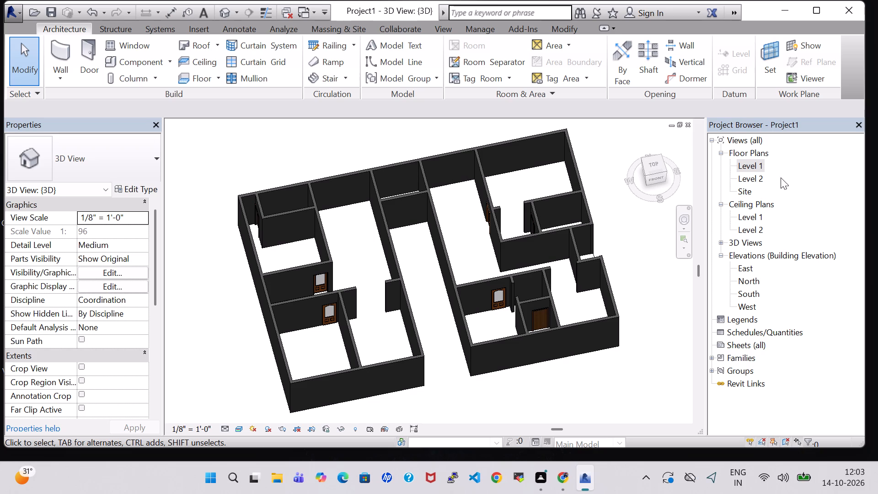
# In the Level 1 plan, split the LIFT–PASSAGE wall at two points, about 2'-10" from its west end and 2'-11" from its east end.
pyautogui.doubleClick(754, 168)
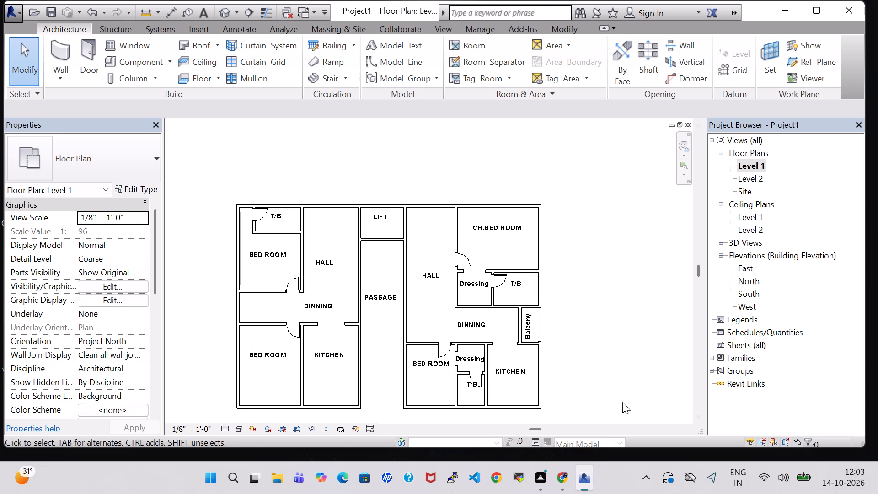
pyautogui.moveTo(552, 220); pyautogui.dragTo(561, 197, button='middle')
pyautogui.middleClick(562, 193)
pyautogui.middleClick(565, 188)
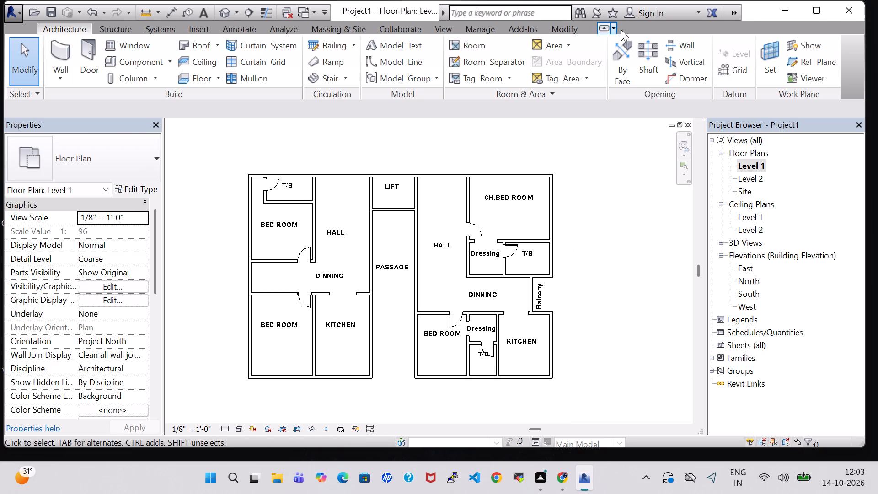
pyautogui.click(571, 23)
pyautogui.click(571, 28)
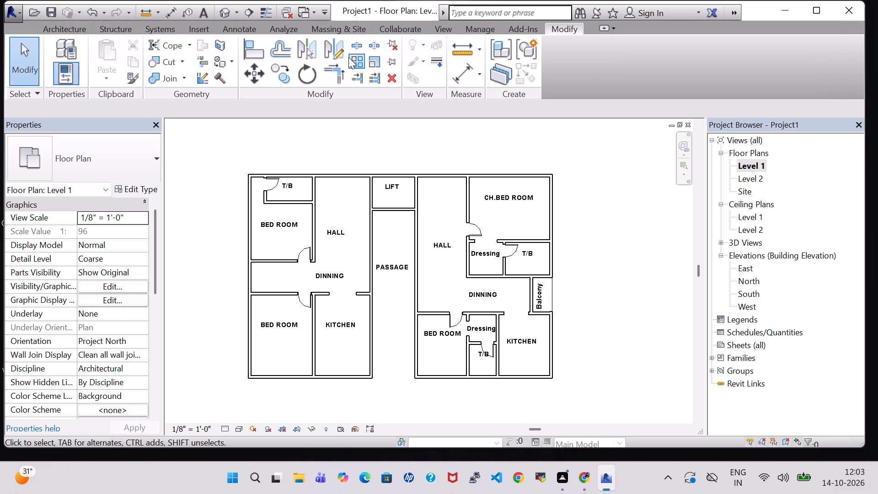
pyautogui.click(362, 44)
pyautogui.scroll(2, 378, 159)
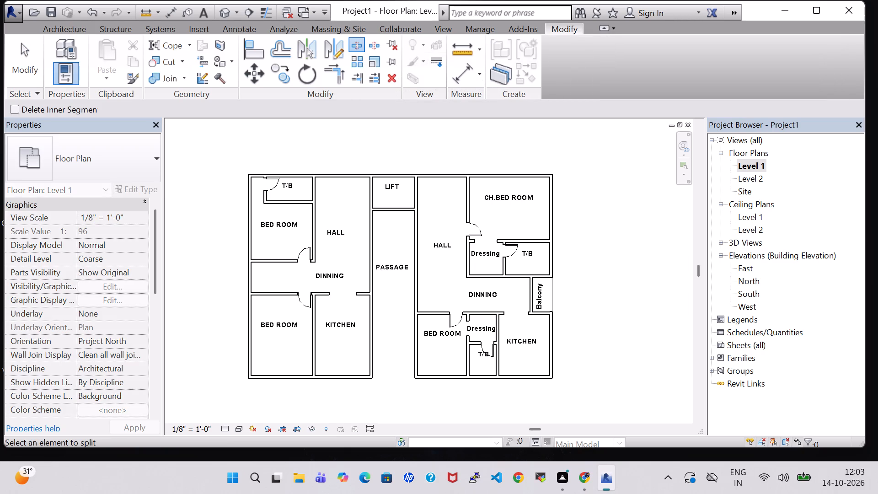
pyautogui.scroll(2, 378, 159)
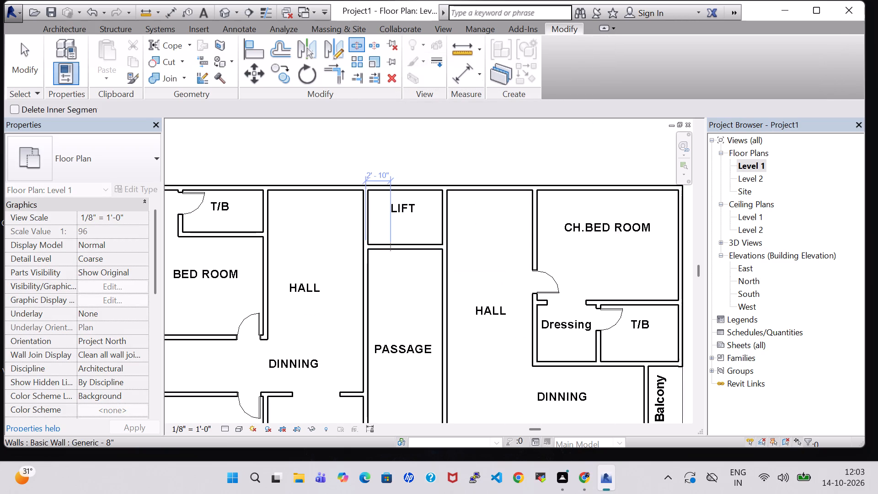
pyautogui.click(388, 249)
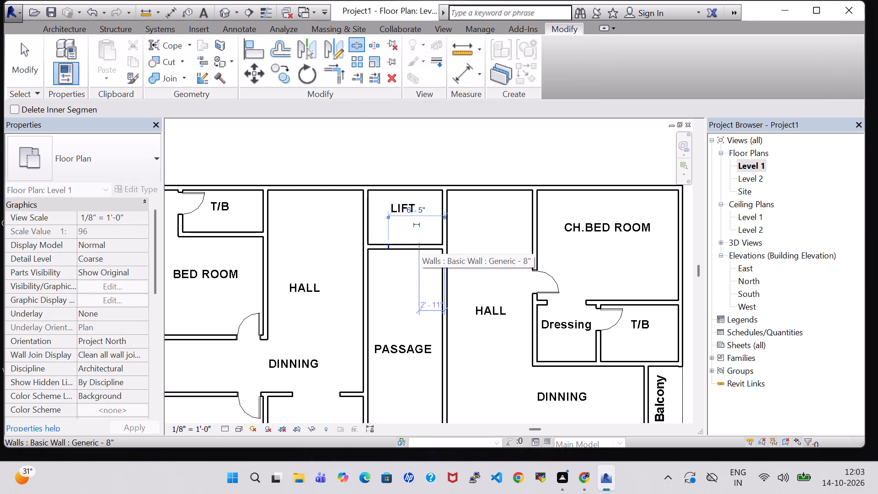
pyautogui.click(421, 246)
pyautogui.press('Escape')
pyautogui.press('Escape')
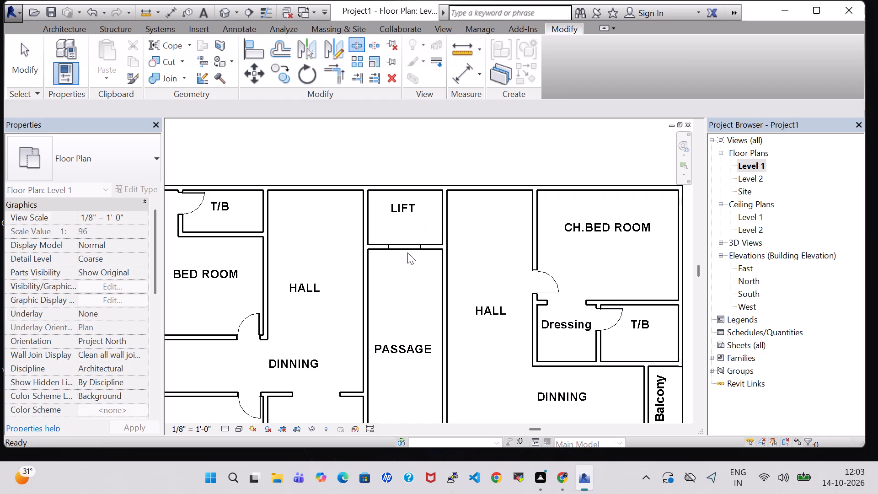
# Delete the middle wall segment between the LIFT and the PASSAGE to leave an entrance opening.
pyautogui.click(407, 249)
pyautogui.press('Delete')
pyautogui.scroll(-1, 417, 262)
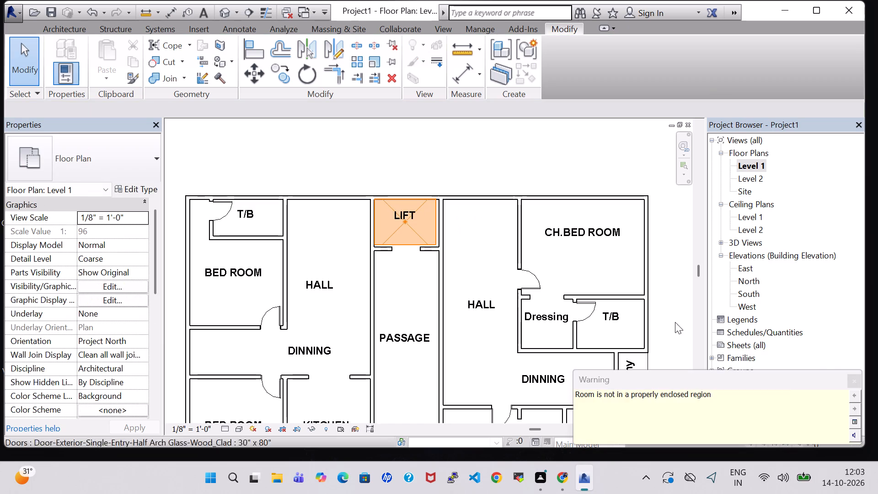
pyautogui.click(853, 387)
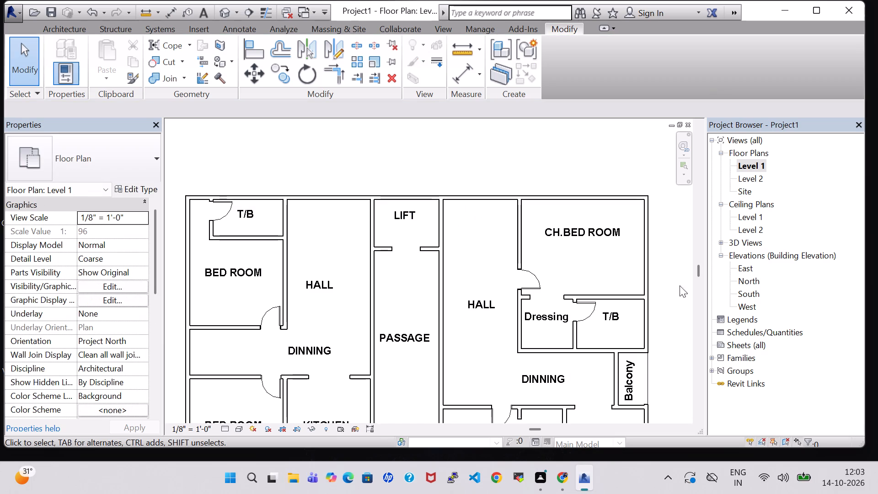
# Load the 60" x 80" type of the Residential door family Door-Exterior-Double-Full Glass-Wood_Clad for placement.
pyautogui.scroll(-1, 509, 179)
pyautogui.scroll(-1, 589, 267)
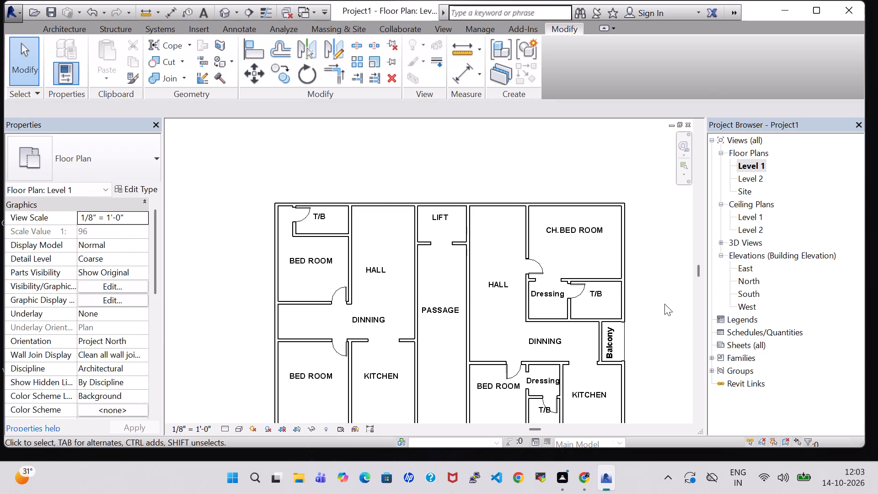
pyautogui.moveTo(664, 304); pyautogui.dragTo(635, 285, button='middle')
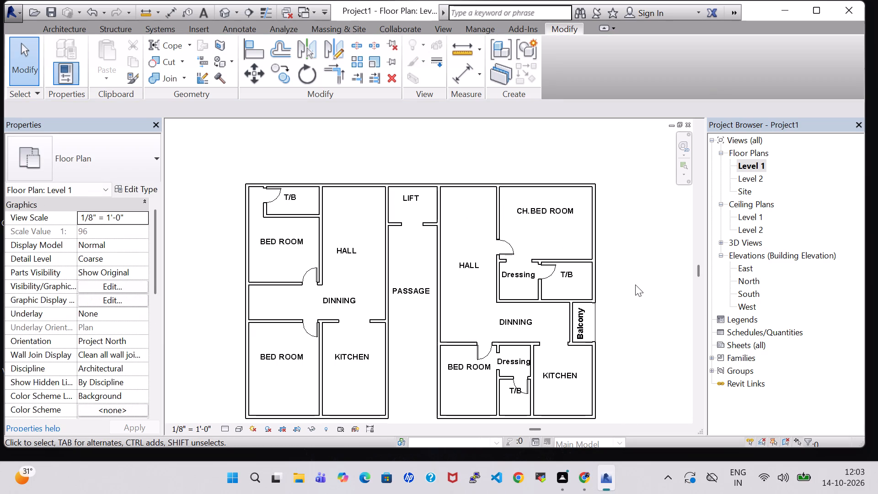
pyautogui.moveTo(635, 285); pyautogui.dragTo(639, 256, button='middle')
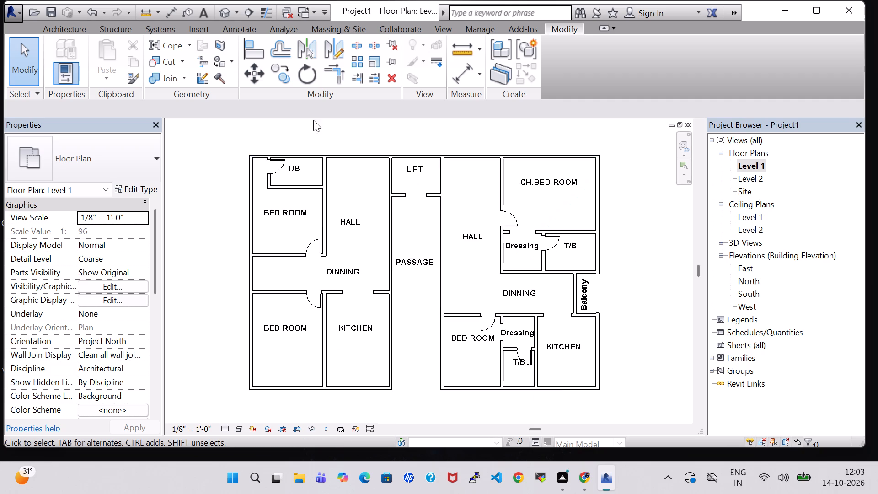
pyautogui.click(80, 26)
pyautogui.click(92, 49)
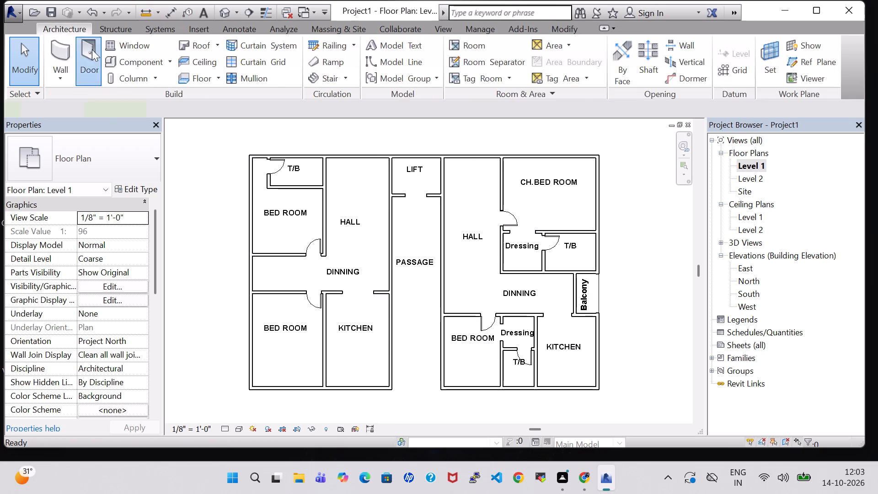
pyautogui.click(561, 58)
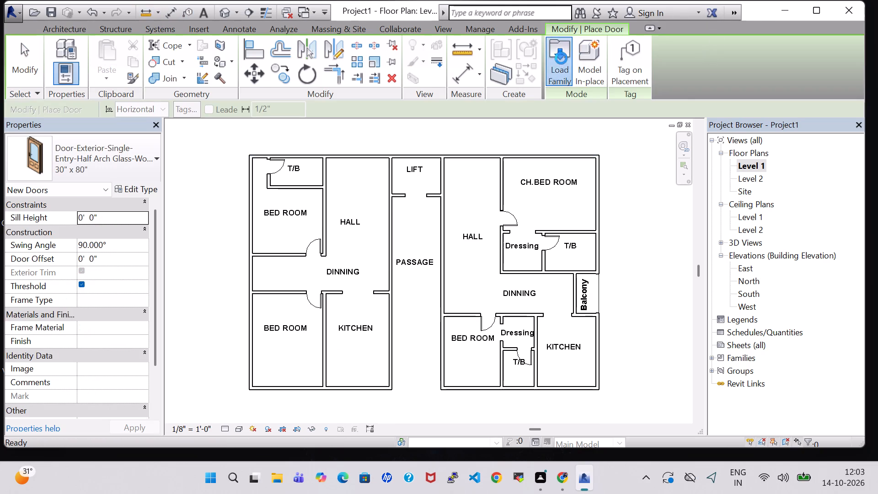
pyautogui.doubleClick(531, 231)
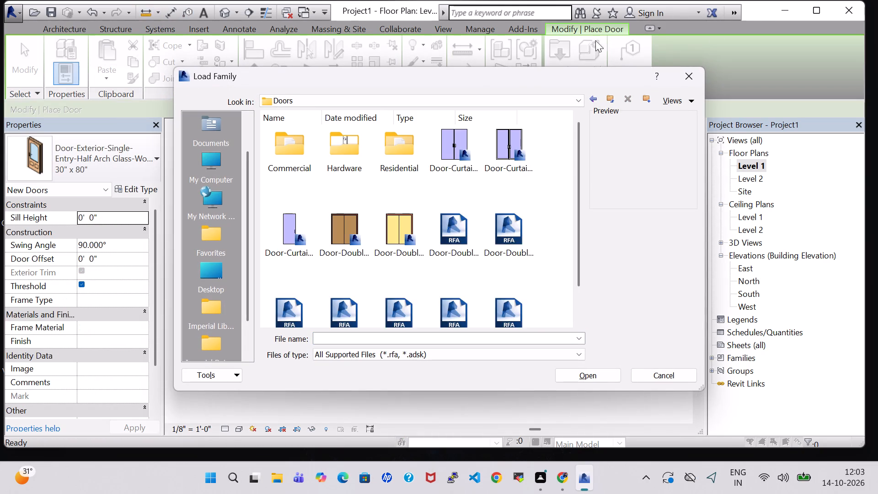
pyautogui.doubleClick(400, 137)
pyautogui.scroll(-1, 393, 185)
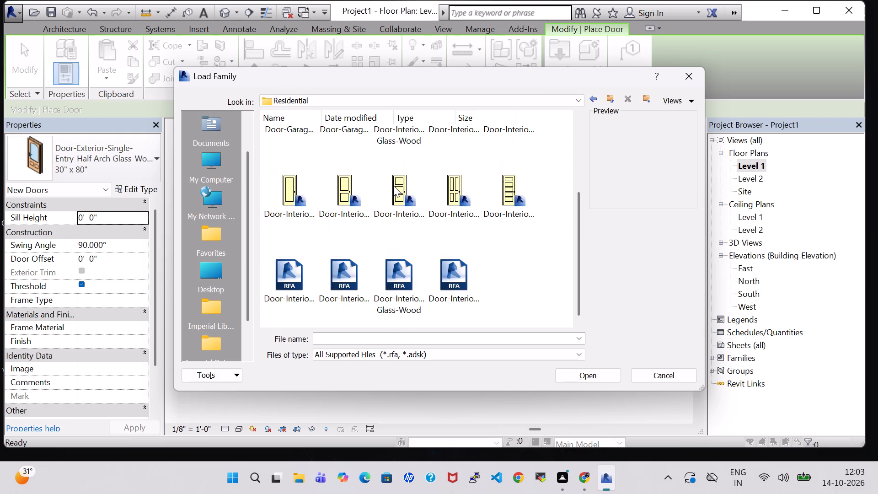
pyautogui.scroll(1, 393, 185)
pyautogui.click(288, 156)
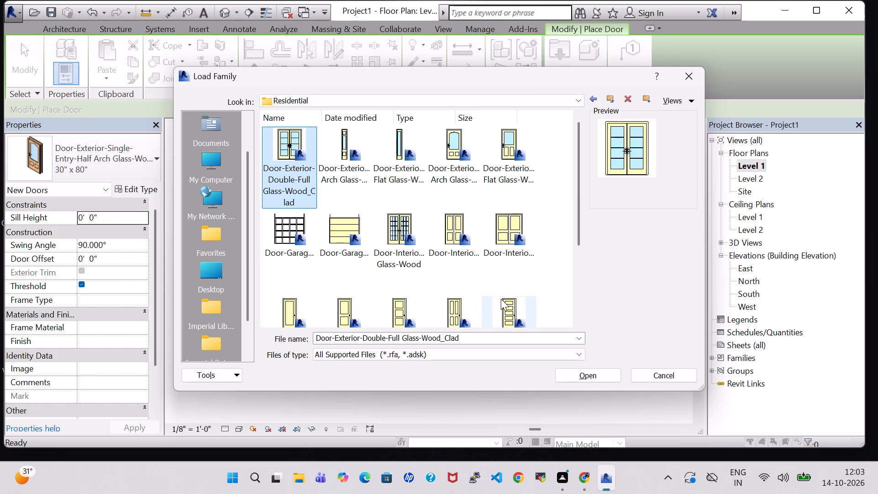
pyautogui.click(609, 371)
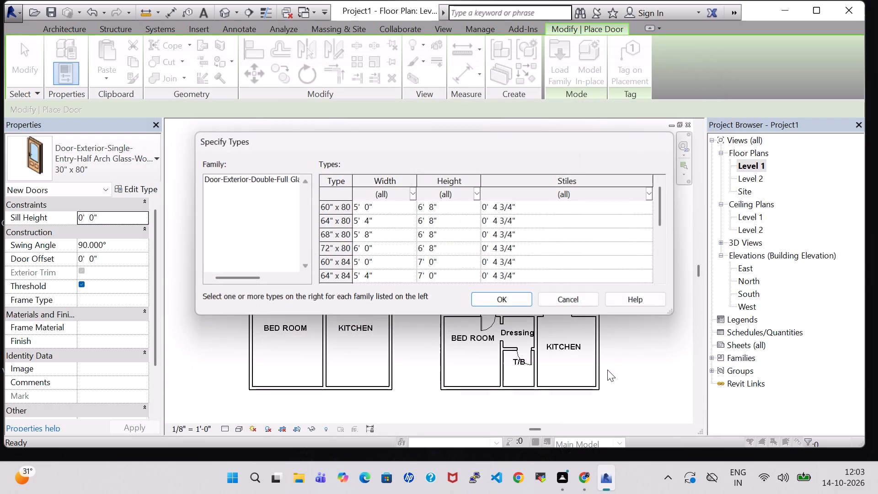
pyautogui.click(473, 204)
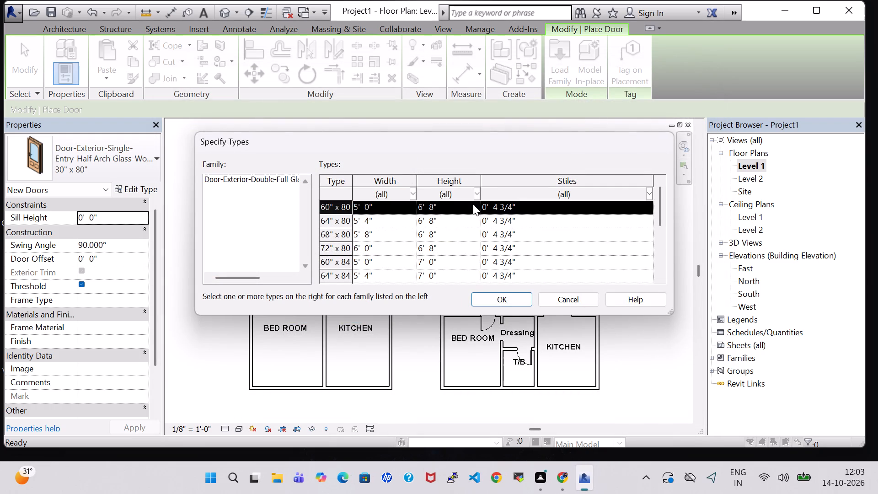
pyautogui.click(512, 295)
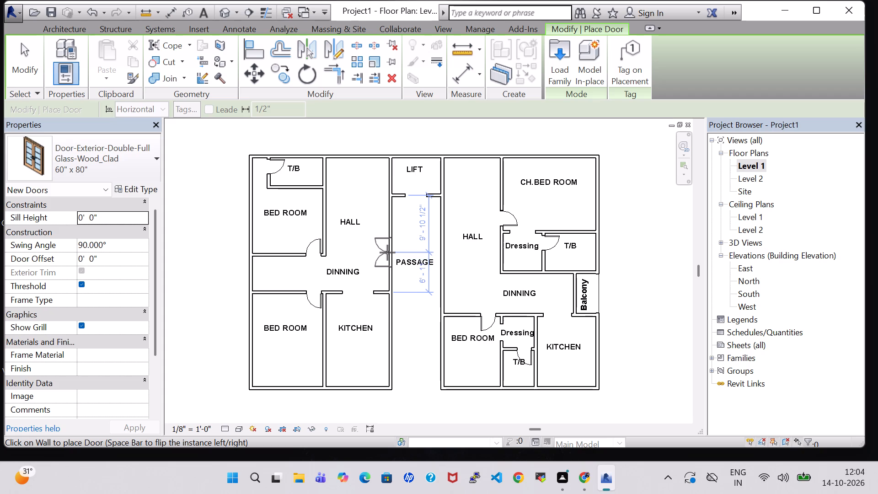
# Place double doors between each HALL and the PASSAGE, about 9'-10 1/2" (west wall) and 15'-0 1/2" (east wall) south of the LIFT wall.
pyautogui.click(387, 252)
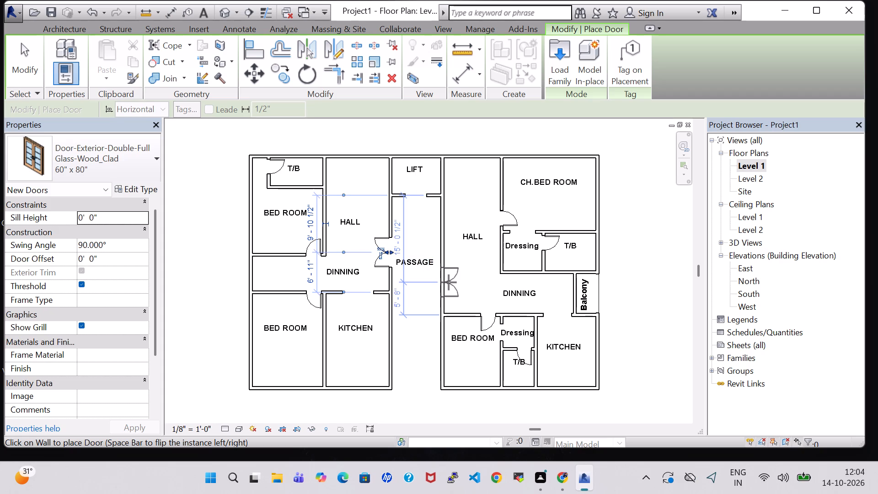
pyautogui.click(449, 282)
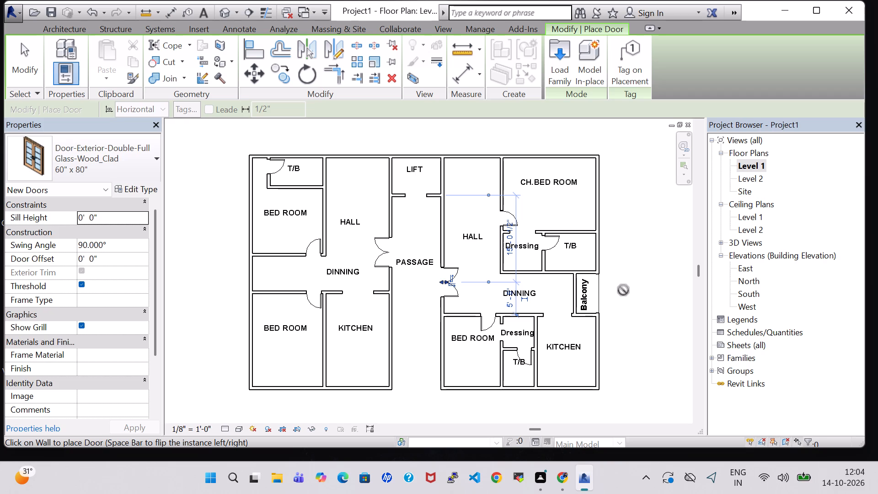
pyautogui.press('Escape')
pyautogui.press('Escape')
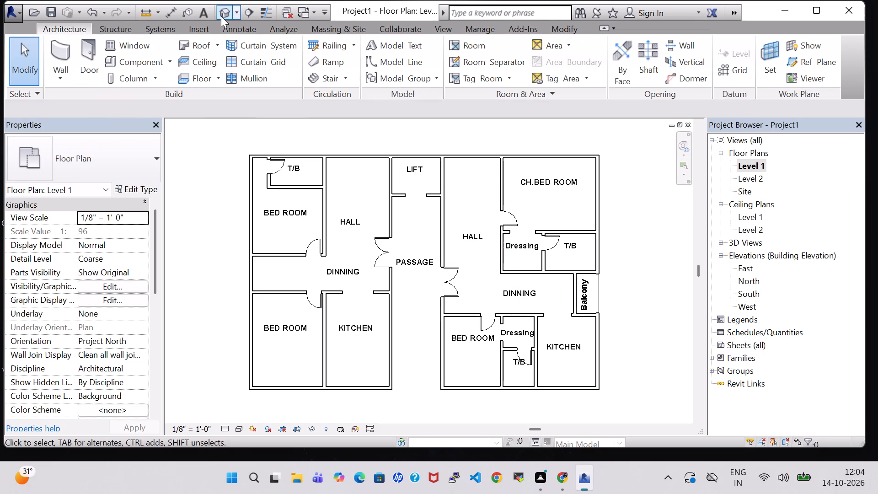
# Examine the PASSAGE double doors and surrounding walls in the 3D view from several oblique angles.
pyautogui.click(221, 16)
pyautogui.keyDown('shift'); pyautogui.moveTo(648, 285); pyautogui.dragTo(629, 277, button='middle'); pyautogui.keyUp('shift')
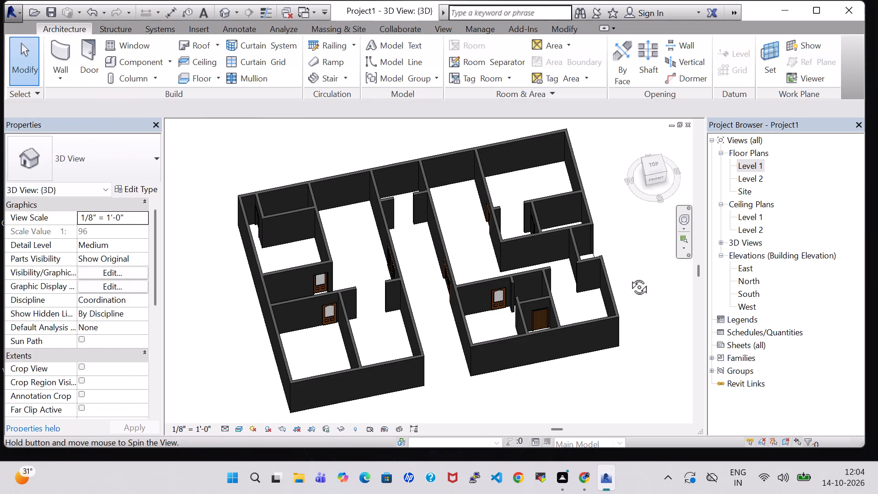
pyautogui.keyDown('shift'); pyautogui.moveTo(629, 277); pyautogui.dragTo(634, 259, button='middle'); pyautogui.keyUp('shift')
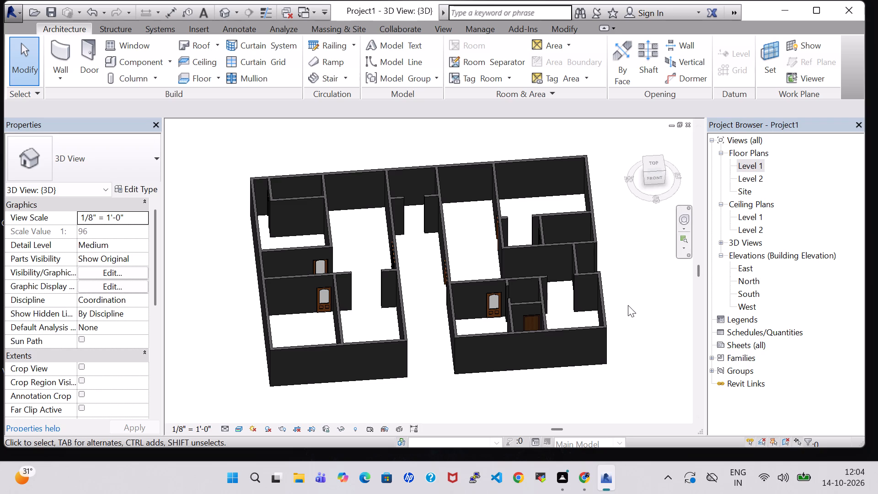
pyautogui.keyDown('shift'); pyautogui.moveTo(628, 305); pyautogui.dragTo(632, 338, button='middle'); pyautogui.keyUp('shift')
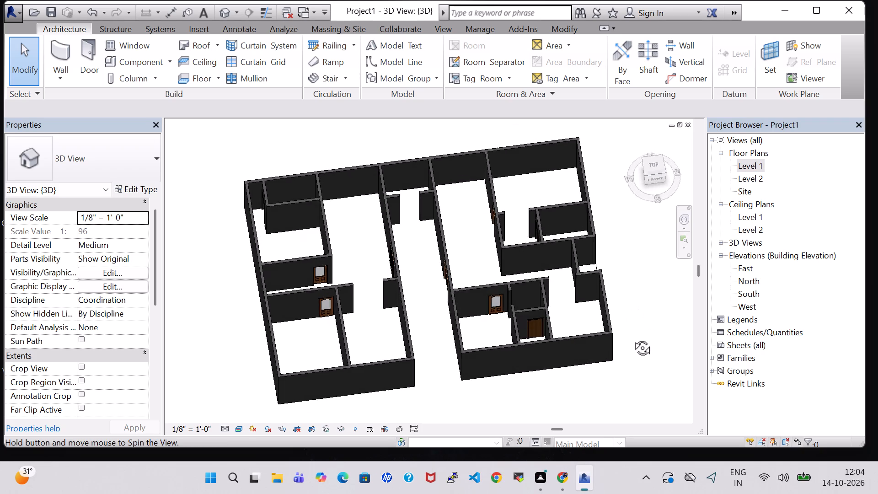
pyautogui.keyDown('shift'); pyautogui.moveTo(632, 338); pyautogui.dragTo(622, 259, button='middle'); pyautogui.keyUp('shift')
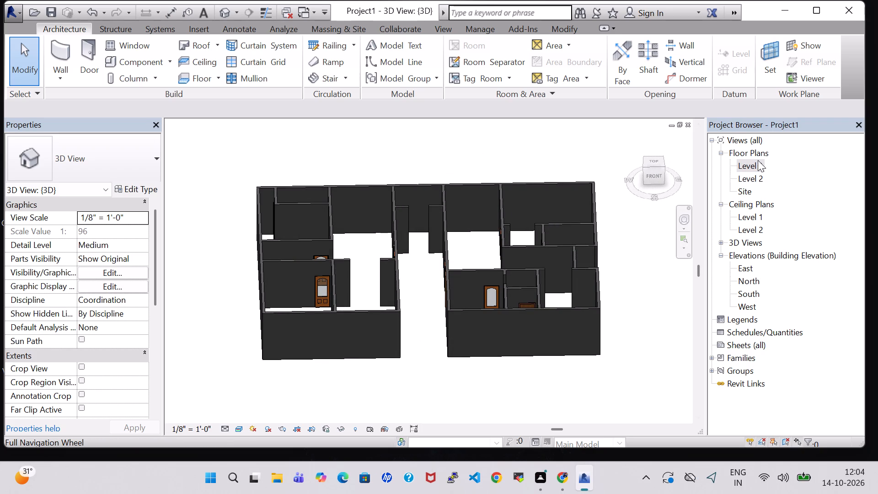
# In the Level 1 plan, start a Generic - 12" floor and sketch its boundary along the outer west wall and the west unit's 24'-10" south edge.
pyautogui.doubleClick(756, 166)
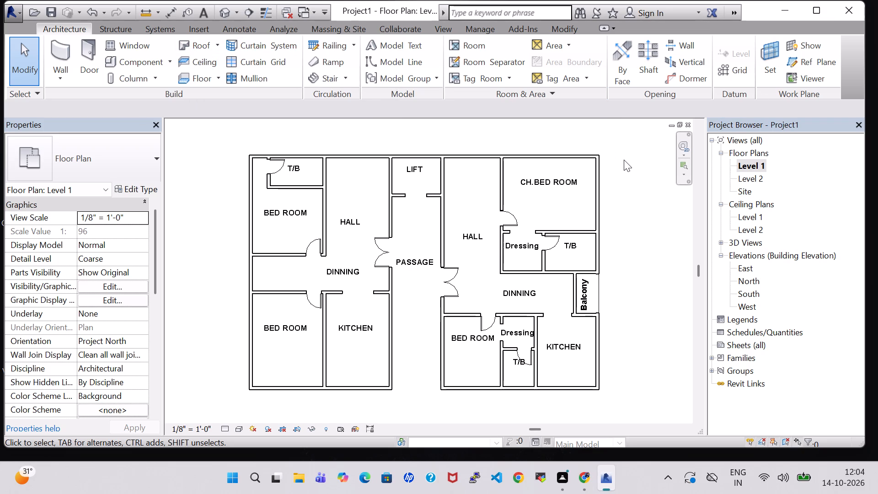
pyautogui.moveTo(624, 160); pyautogui.dragTo(619, 146, button='middle')
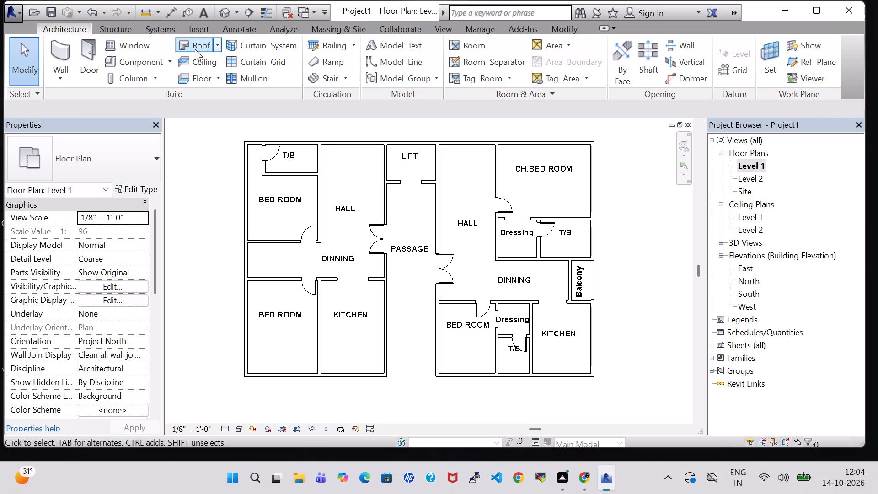
pyautogui.click(189, 75)
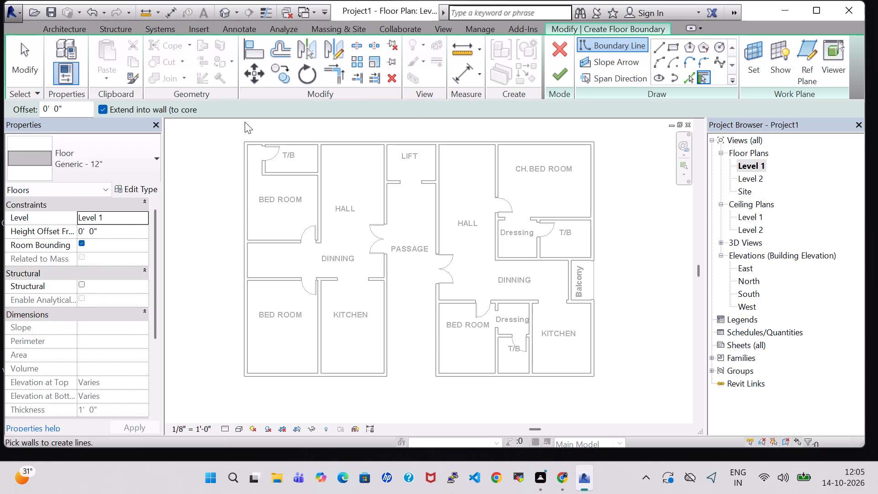
pyautogui.scroll(1, 245, 122)
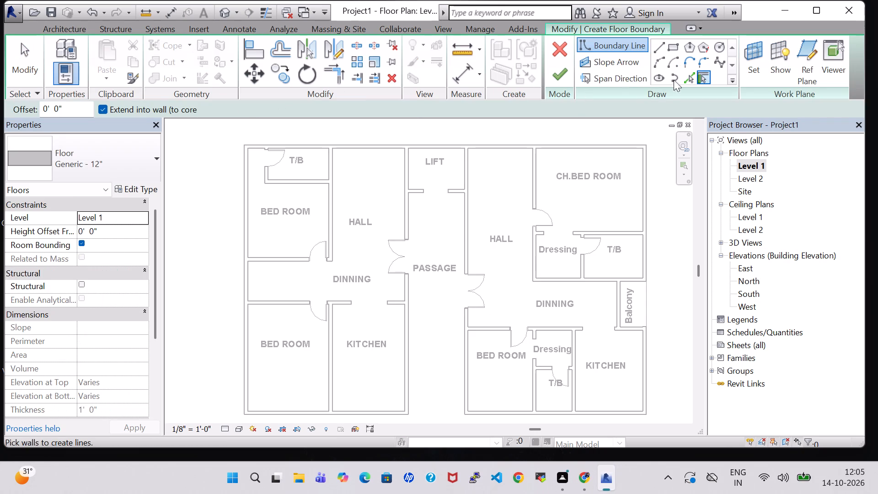
pyautogui.click(660, 44)
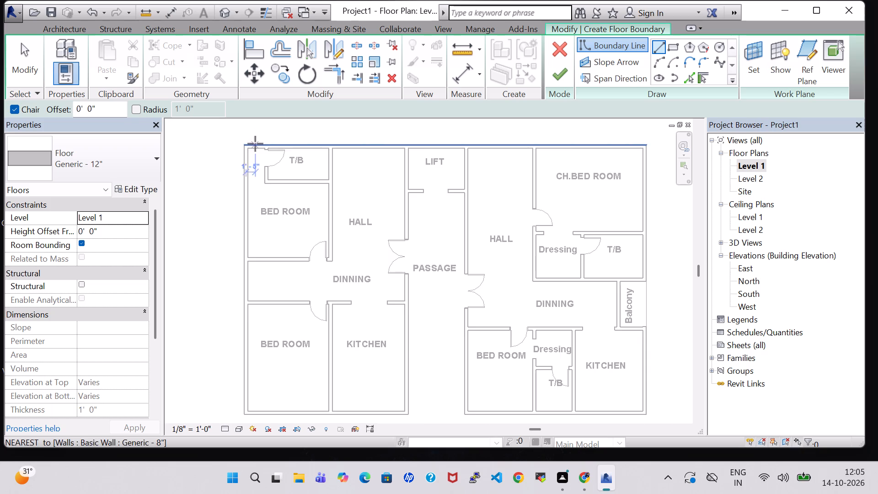
pyautogui.scroll(4, 255, 144)
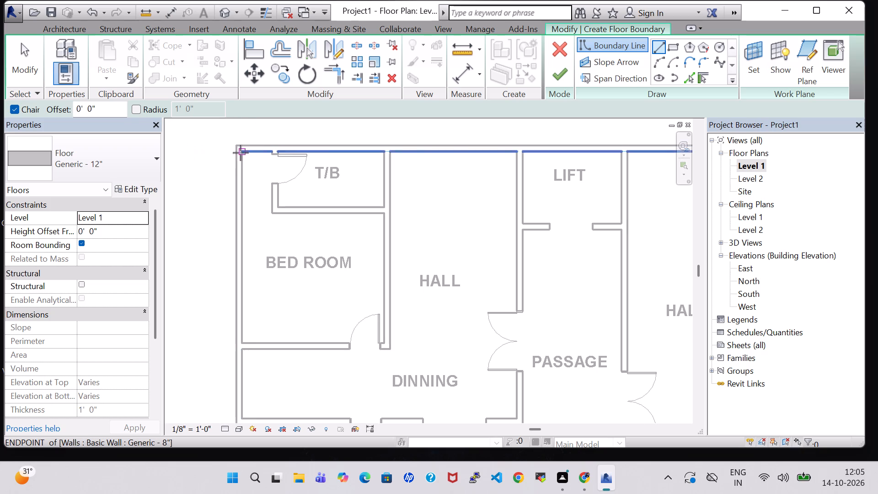
pyautogui.click(235, 148)
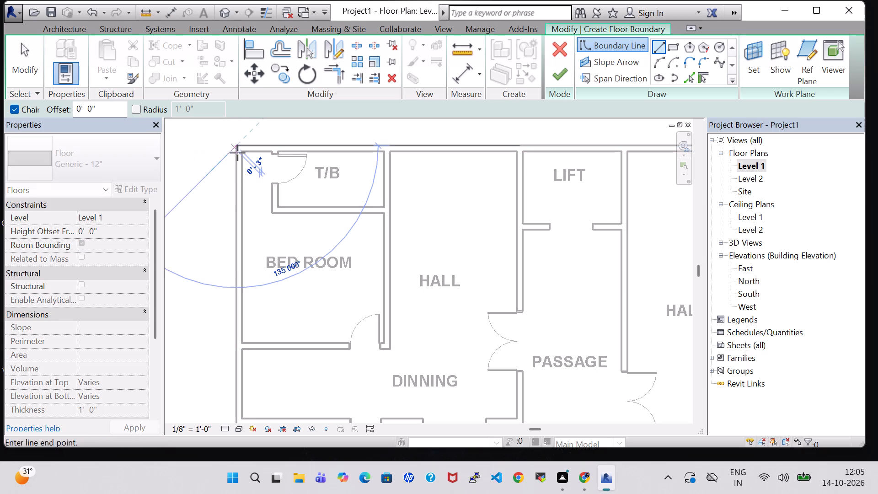
pyautogui.moveTo(244, 221); pyautogui.dragTo(260, 178, button='middle')
pyautogui.moveTo(247, 241); pyautogui.dragTo(279, 161, button='middle')
pyautogui.moveTo(277, 282); pyautogui.dragTo(324, 59, button='middle')
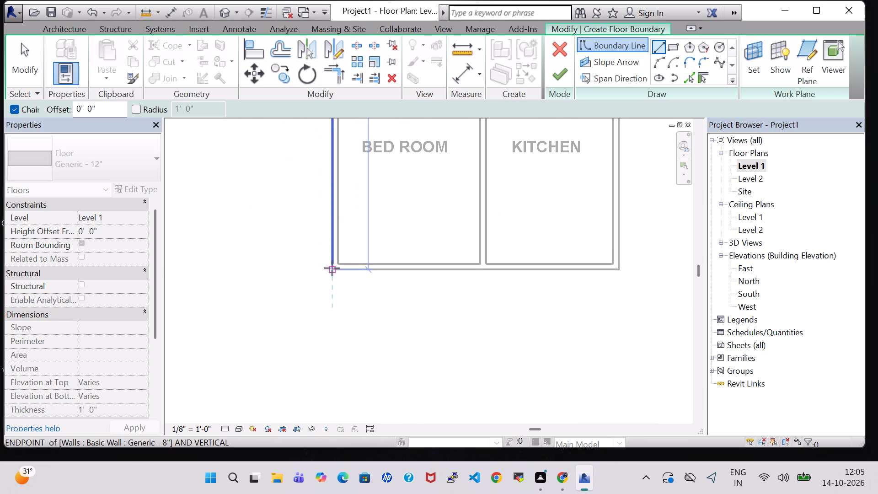
pyautogui.click(332, 268)
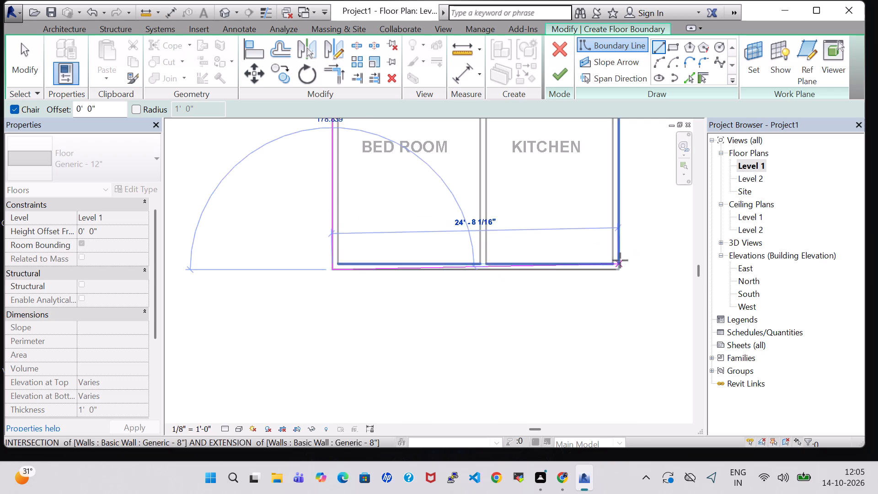
pyautogui.moveTo(621, 265); pyautogui.dragTo(480, 265, button='middle')
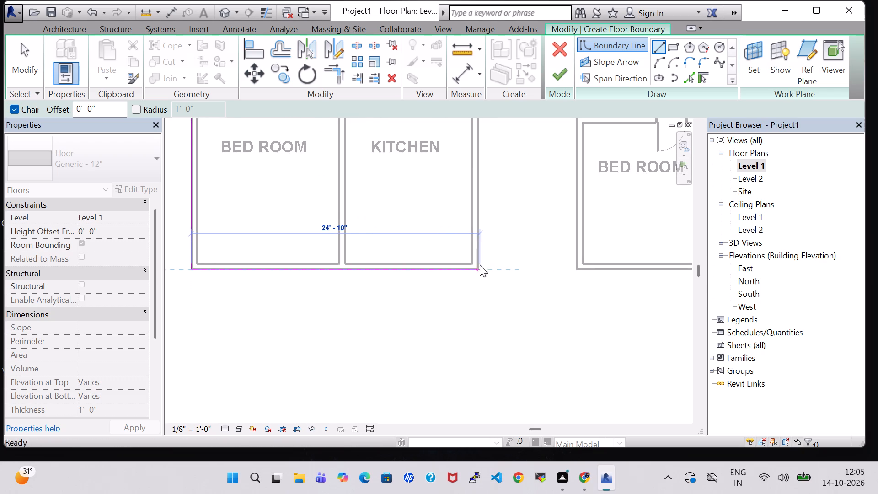
pyautogui.click(479, 270)
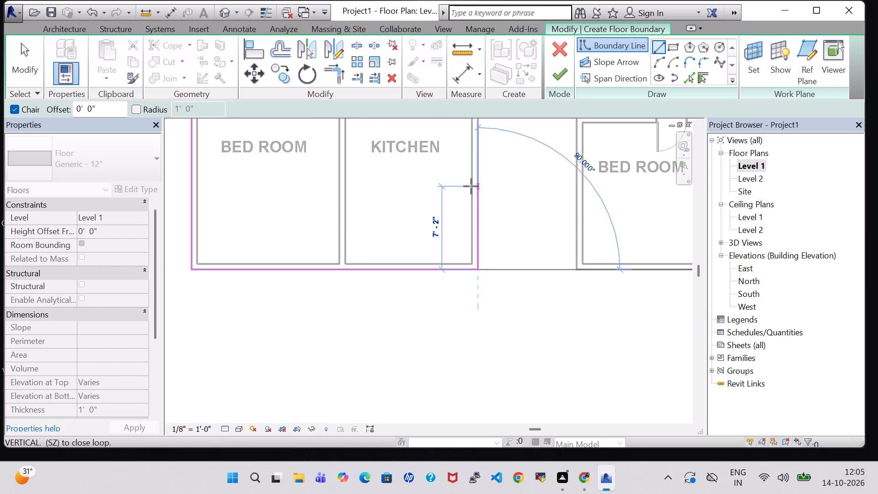
# Continue the floor boundary north along the PASSAGE's west wall face, then 8'-6" east along the south face of the LIFT wall.
pyautogui.scroll(1, 477, 188)
pyautogui.moveTo(477, 188); pyautogui.dragTo(471, 306, button='middle')
pyautogui.moveTo(474, 220); pyautogui.dragTo(457, 384, button='middle')
pyautogui.scroll(-2, 465, 244)
pyautogui.moveTo(459, 172); pyautogui.dragTo(458, 250, button='middle')
pyautogui.scroll(-1, 458, 250)
pyautogui.scroll(6, 458, 247)
pyautogui.click(455, 211)
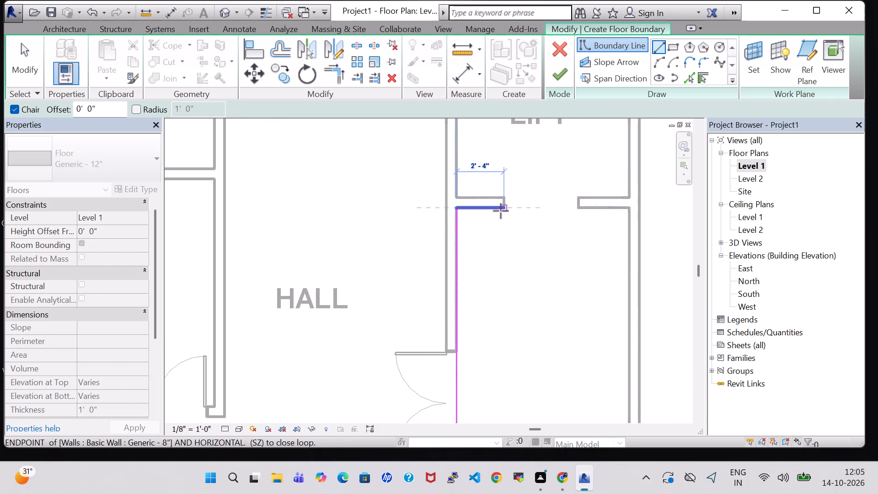
pyautogui.click(626, 210)
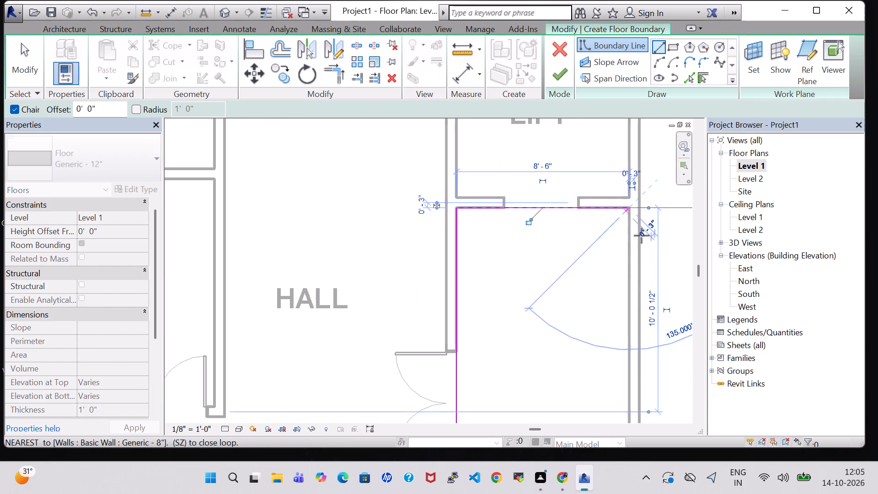
# Continue the floor boundary south along the PASSAGE's east wall face to the corner, then 27'-4" east along the east unit's south edge.
pyautogui.moveTo(629, 268); pyautogui.dragTo(602, 113, button='middle')
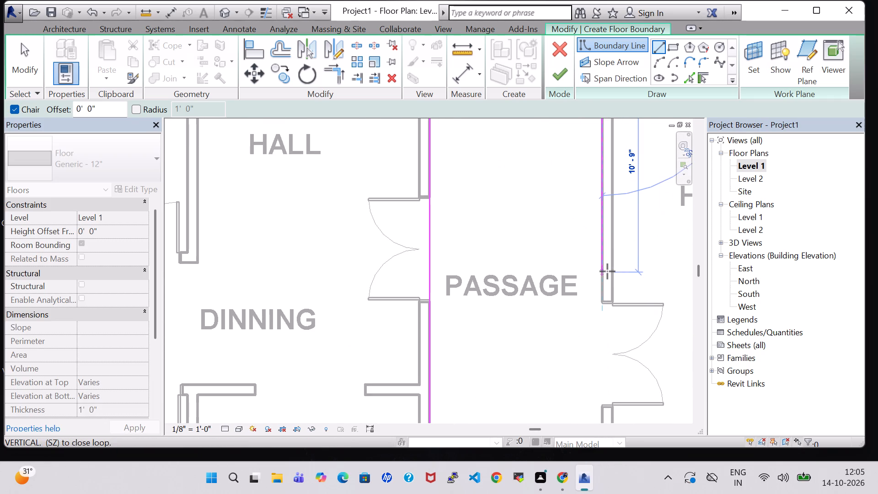
pyautogui.moveTo(604, 275); pyautogui.dragTo(604, 253, button='middle')
pyautogui.scroll(-3, 604, 253)
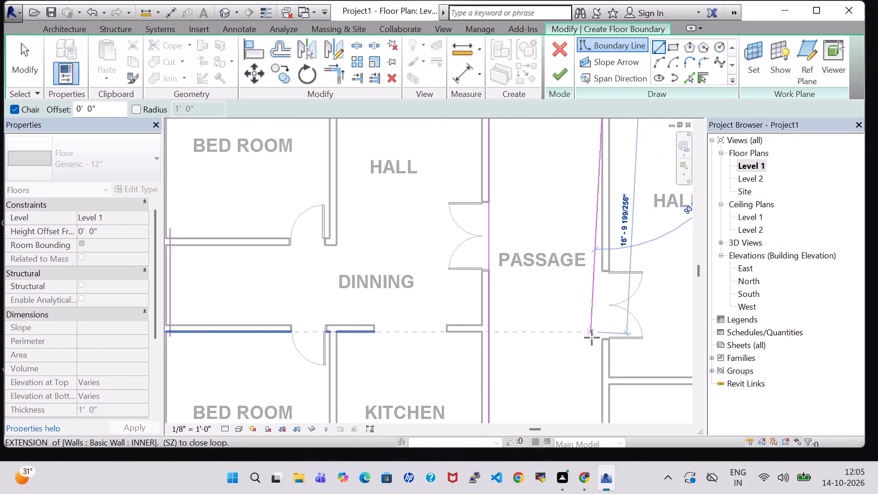
pyautogui.moveTo(596, 370); pyautogui.dragTo(596, 241, button='middle')
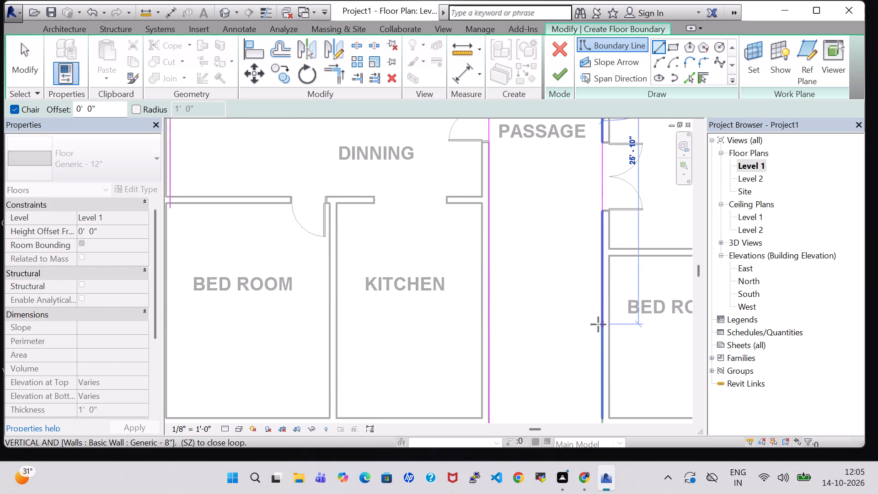
pyautogui.scroll(-1, 598, 349)
pyautogui.moveTo(598, 349); pyautogui.dragTo(570, 209, button='middle')
pyautogui.middleClick(570, 187)
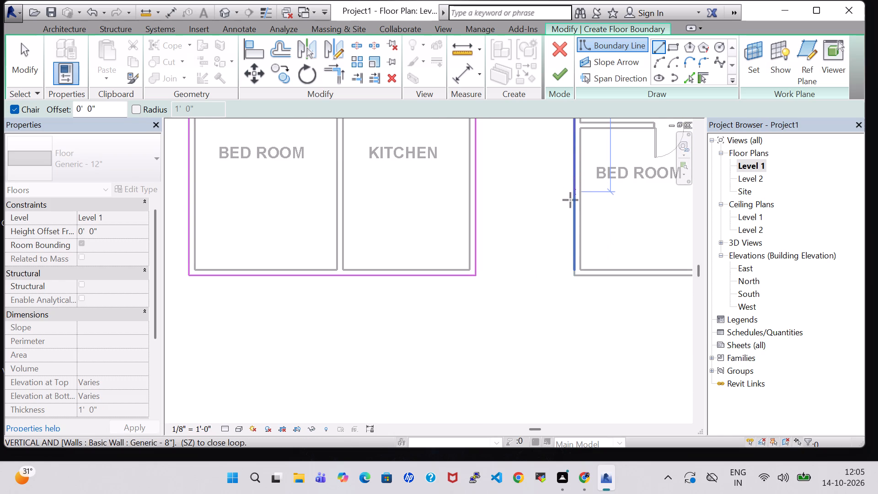
pyautogui.click(575, 279)
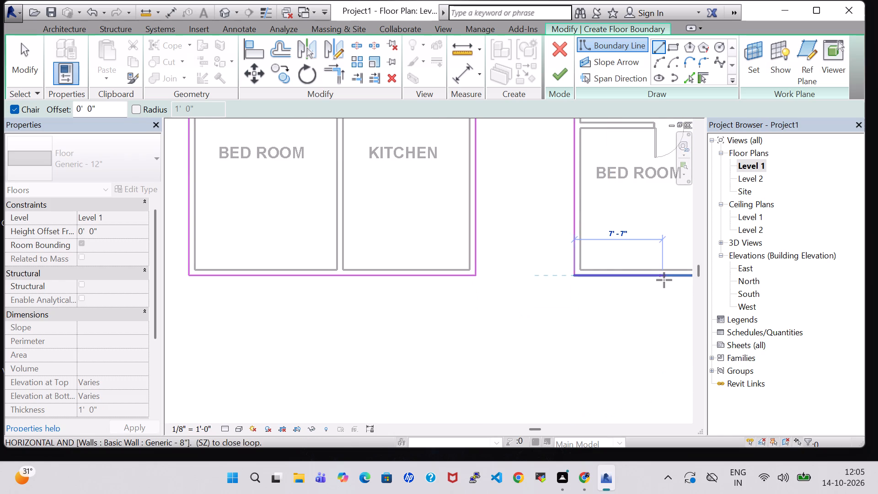
pyautogui.moveTo(664, 280); pyautogui.dragTo(345, 281, button='middle')
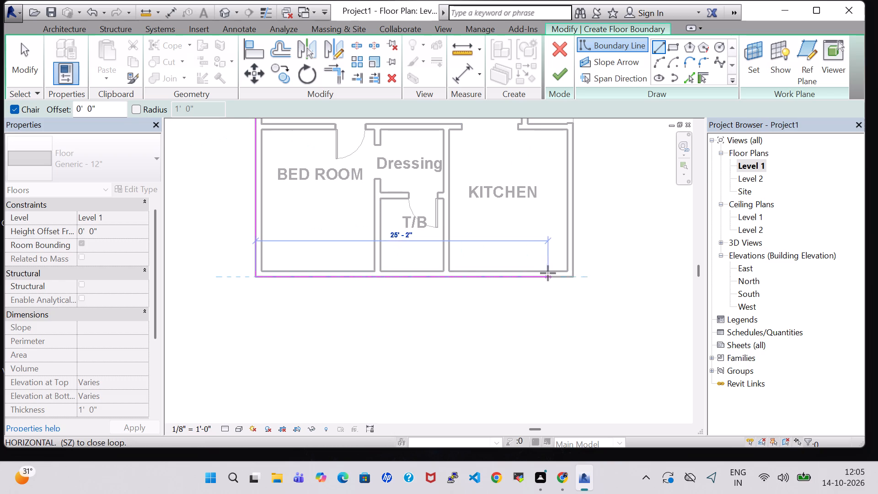
pyautogui.click(573, 277)
# Close the floor boundary up the outer east wall and 60'-6" west along the north wall, finish the floor and view it in 3D.
pyautogui.moveTo(578, 177); pyautogui.dragTo(579, 345, button='middle')
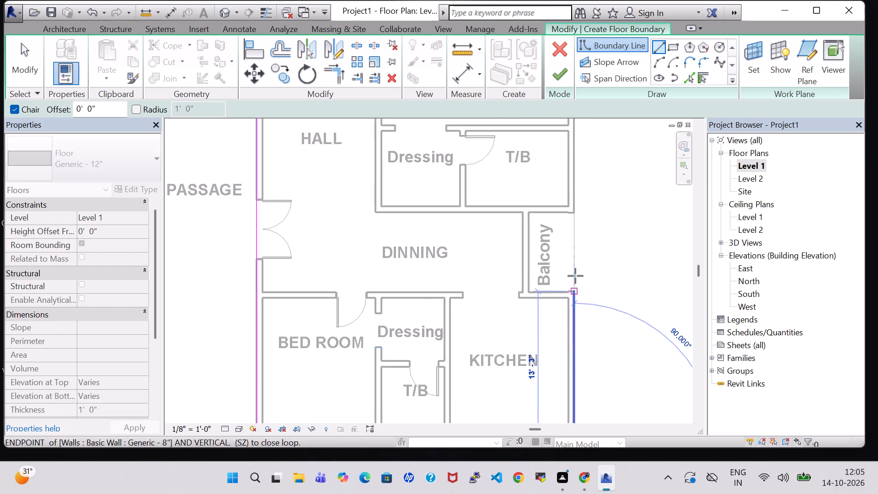
pyautogui.scroll(-2, 575, 274)
pyautogui.moveTo(580, 180); pyautogui.dragTo(578, 282, button='middle')
pyautogui.scroll(-1, 578, 249)
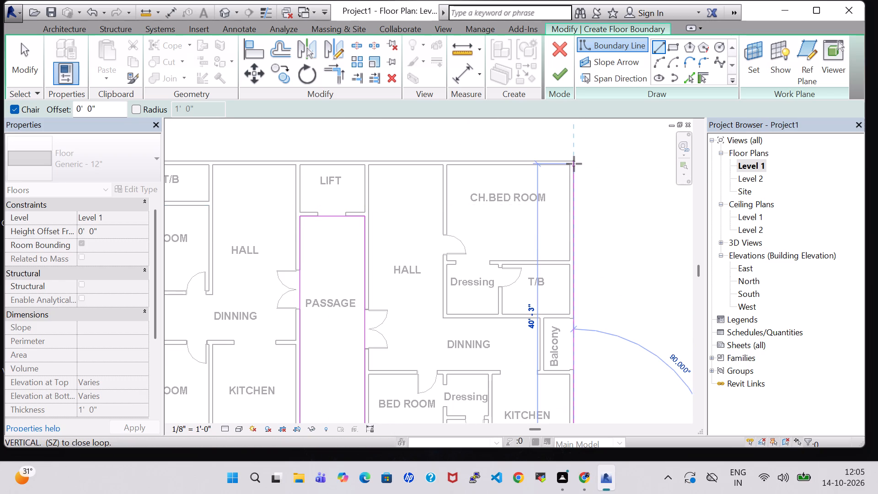
pyautogui.scroll(3, 571, 161)
pyautogui.click(576, 161)
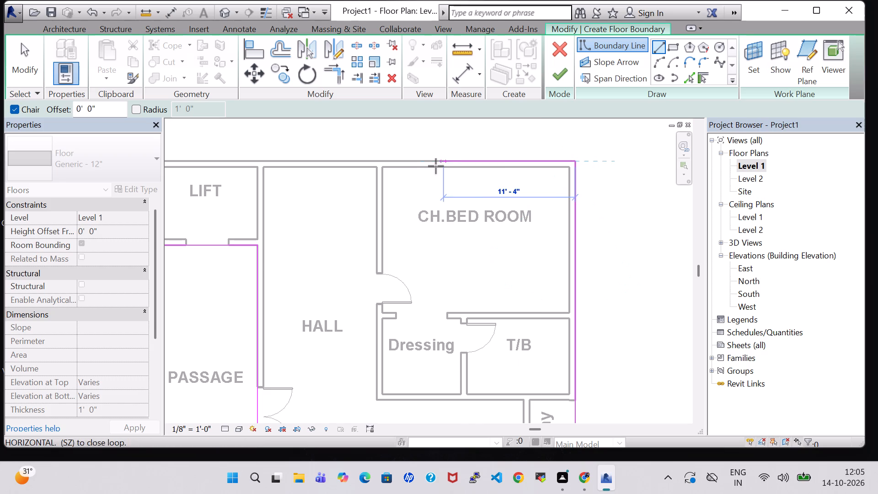
pyautogui.moveTo(352, 162); pyautogui.dragTo(471, 178, button='middle')
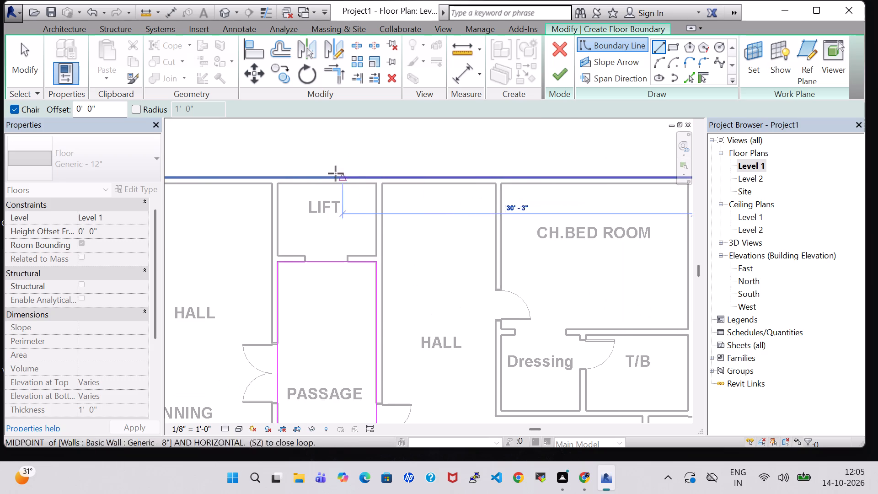
pyautogui.moveTo(336, 173); pyautogui.dragTo(444, 176, button='middle')
pyautogui.moveTo(288, 174); pyautogui.dragTo(518, 182, button='middle')
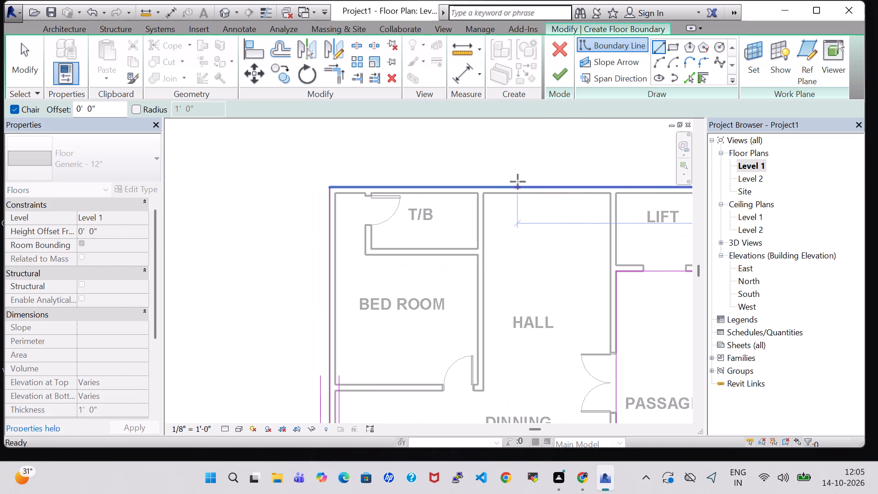
pyautogui.click(328, 189)
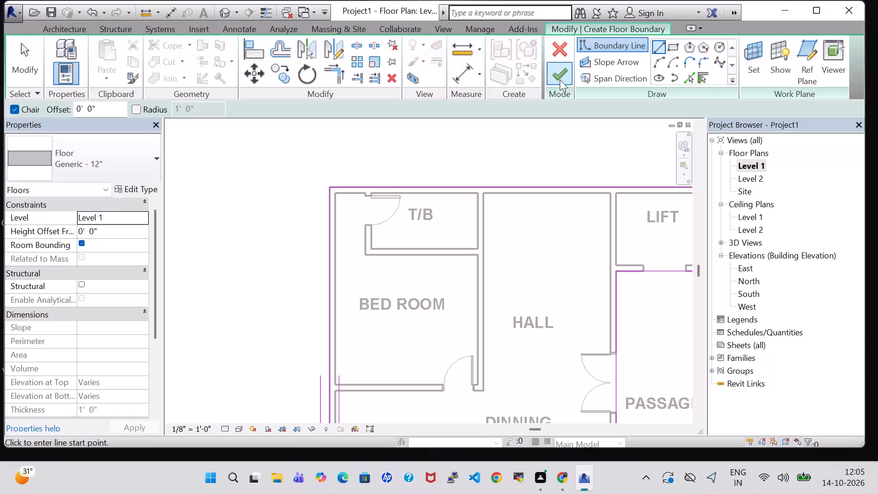
pyautogui.click(563, 75)
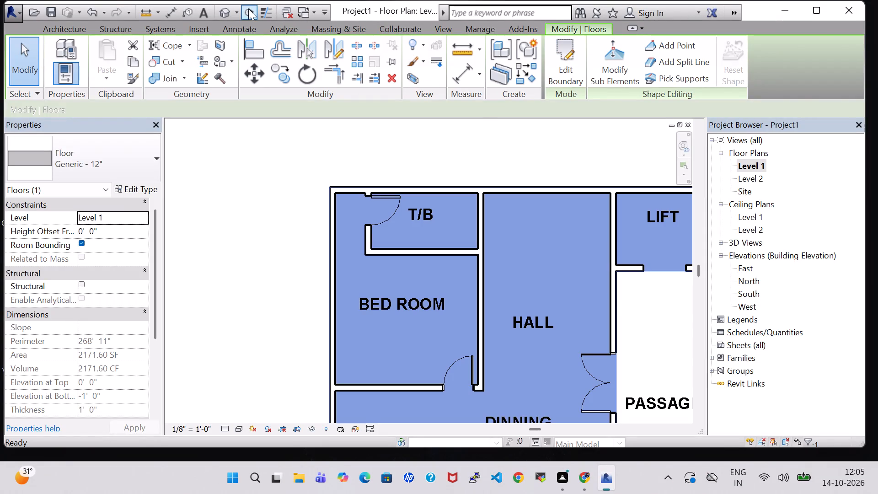
pyautogui.click(221, 9)
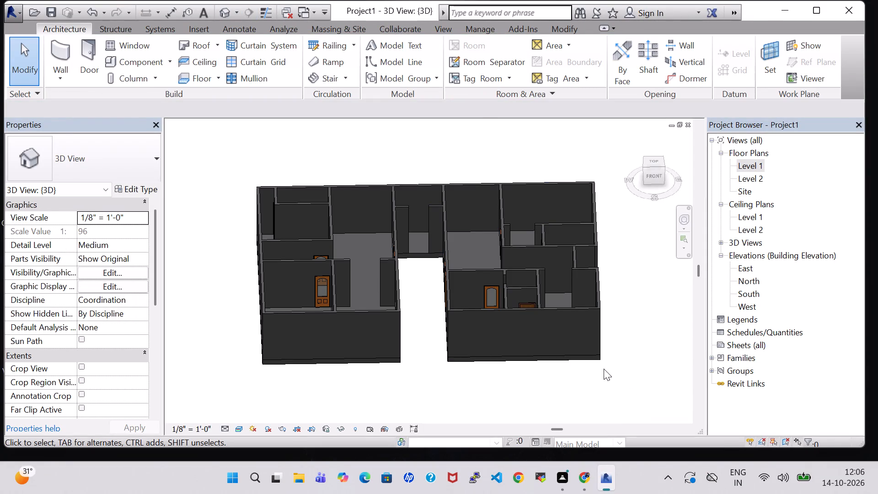
pyautogui.keyDown('shift'); pyautogui.moveTo(604, 369); pyautogui.dragTo(602, 359, button='middle'); pyautogui.keyUp('shift')
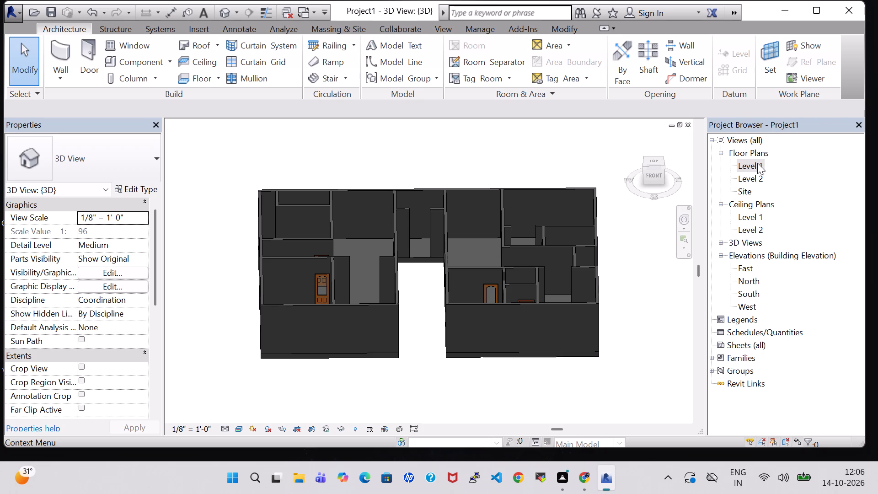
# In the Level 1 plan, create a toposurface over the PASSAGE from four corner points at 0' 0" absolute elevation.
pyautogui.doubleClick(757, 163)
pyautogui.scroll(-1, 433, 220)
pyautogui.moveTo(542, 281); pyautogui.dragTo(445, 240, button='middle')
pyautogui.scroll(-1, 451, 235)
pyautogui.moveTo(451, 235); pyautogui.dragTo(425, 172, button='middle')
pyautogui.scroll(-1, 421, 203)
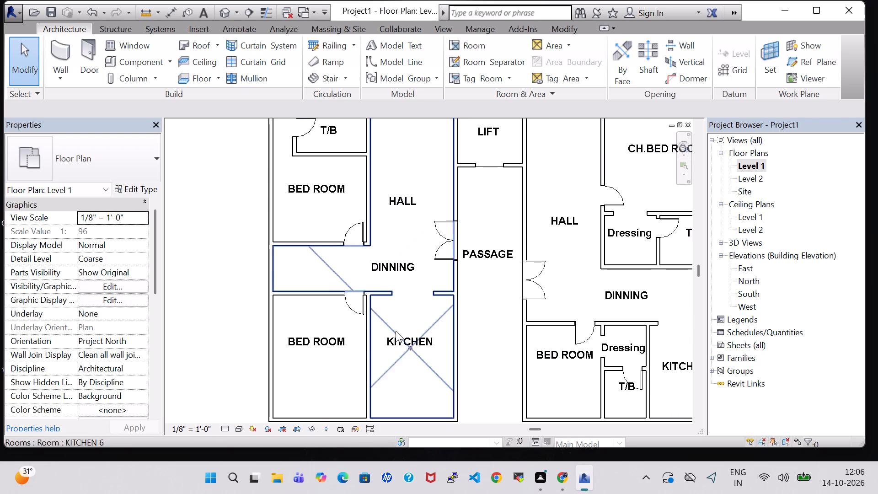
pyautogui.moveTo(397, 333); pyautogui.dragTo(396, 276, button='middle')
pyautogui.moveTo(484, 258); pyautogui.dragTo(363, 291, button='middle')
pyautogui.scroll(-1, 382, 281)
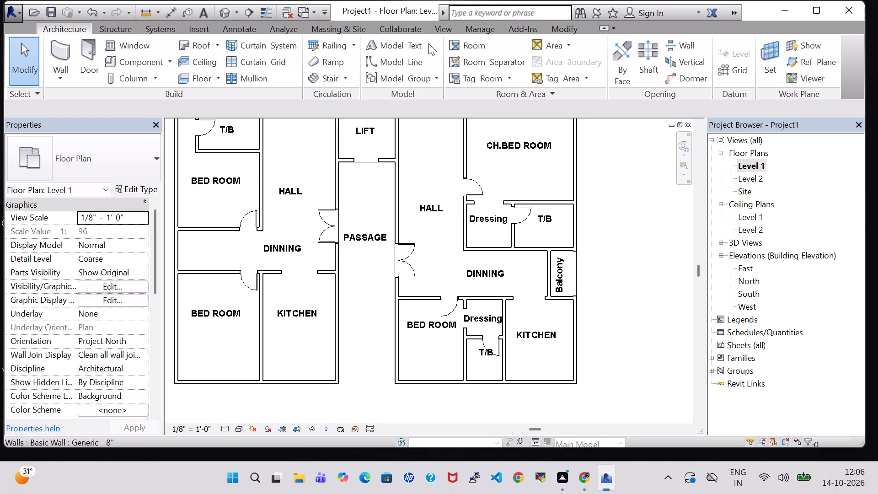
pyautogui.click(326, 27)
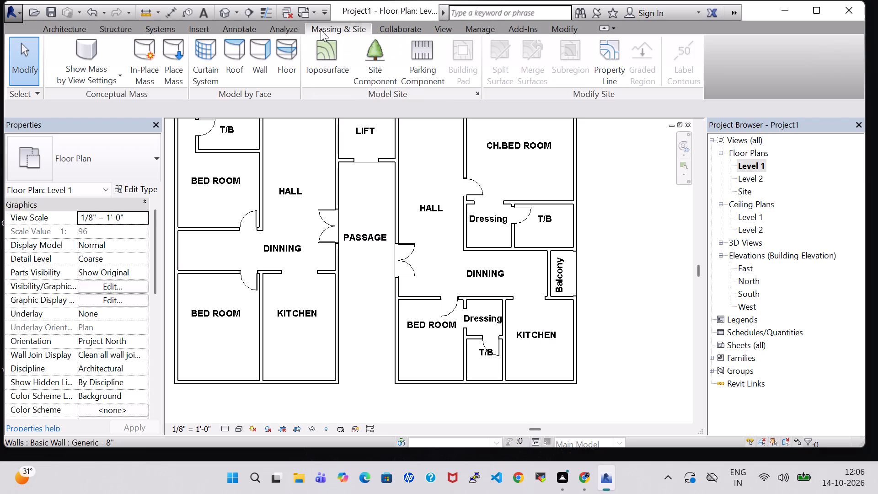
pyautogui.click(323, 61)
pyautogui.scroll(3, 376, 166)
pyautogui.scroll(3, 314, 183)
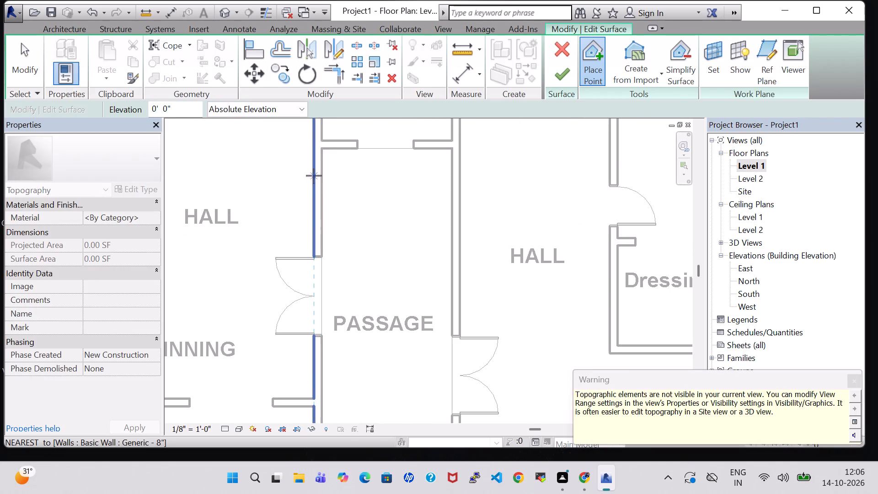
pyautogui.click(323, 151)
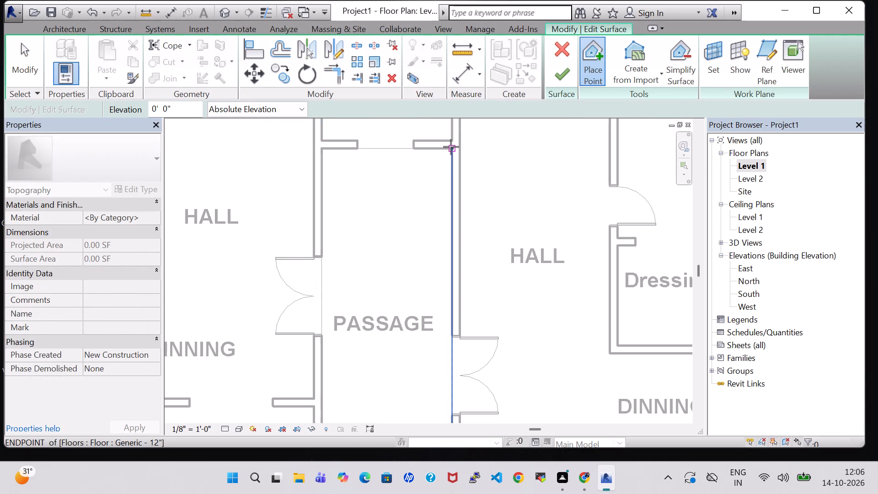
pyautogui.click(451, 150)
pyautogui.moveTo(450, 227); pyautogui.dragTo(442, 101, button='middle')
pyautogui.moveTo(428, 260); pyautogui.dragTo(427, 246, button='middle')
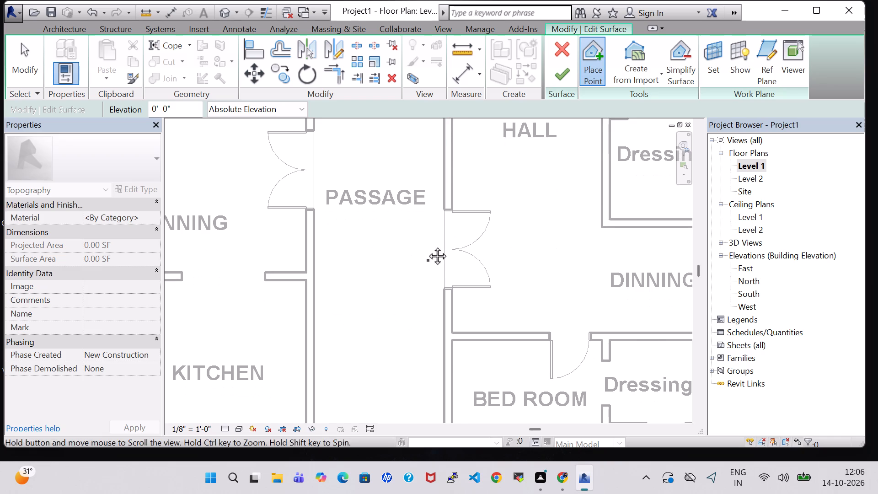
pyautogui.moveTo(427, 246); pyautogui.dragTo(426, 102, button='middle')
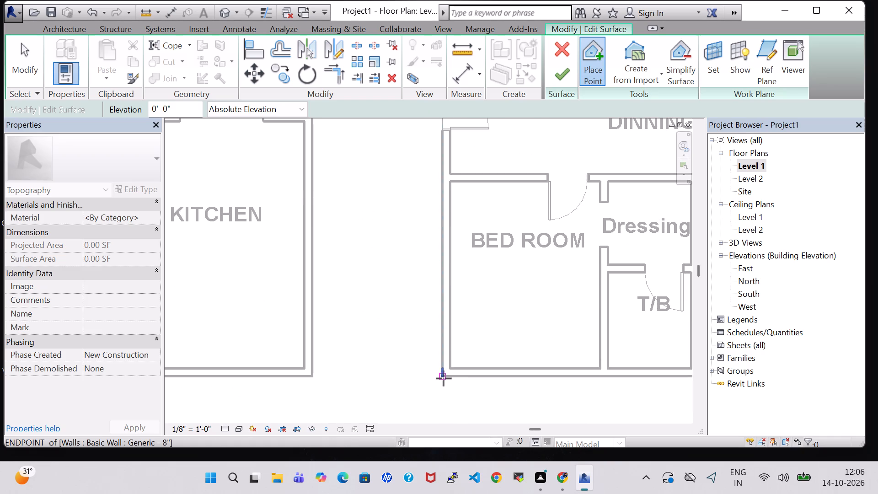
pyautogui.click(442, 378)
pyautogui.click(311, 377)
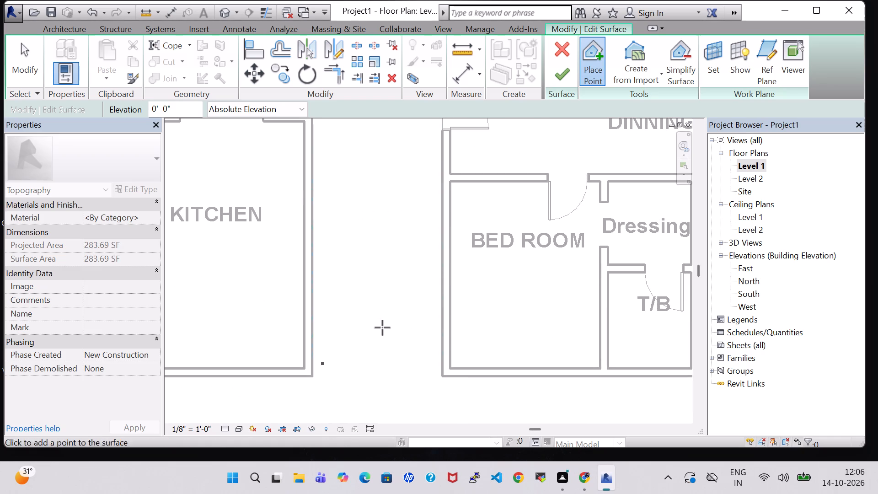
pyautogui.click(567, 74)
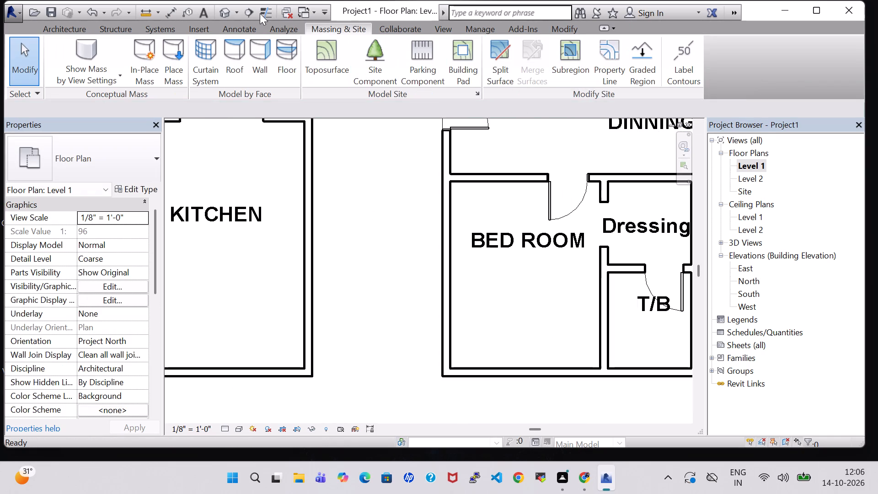
# Examine the PASSAGE toposurface against the surrounding walls and floor slab in the 3D view from several oblique angles.
pyautogui.click(225, 12)
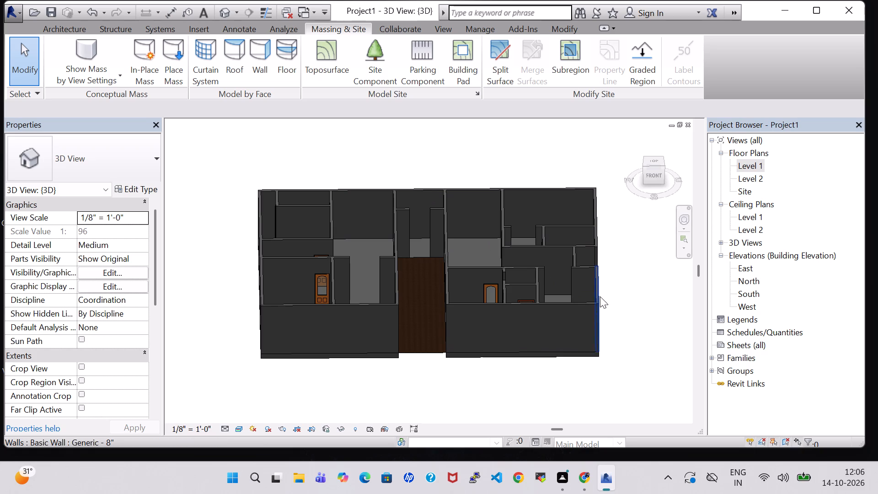
pyautogui.keyDown('shift'); pyautogui.scroll(5, 629, 313); pyautogui.keyUp('shift')
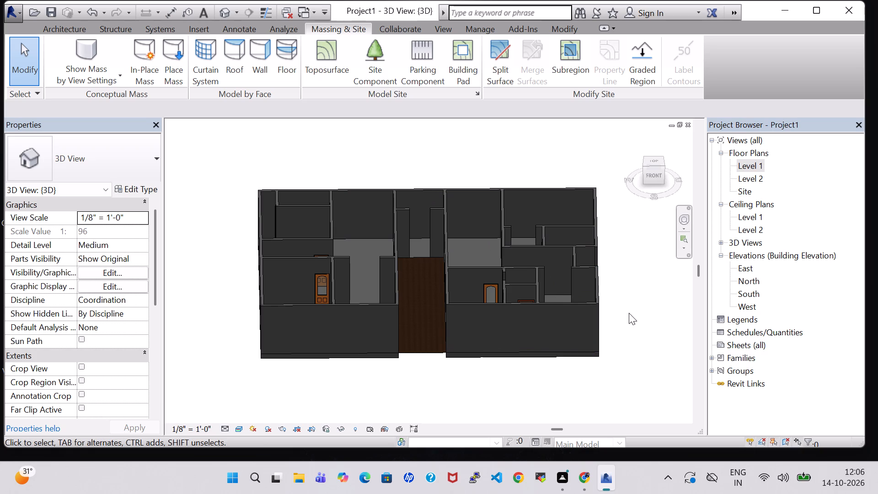
pyautogui.scroll(5, 629, 313)
pyautogui.moveTo(629, 313); pyautogui.dragTo(748, 200, button='middle')
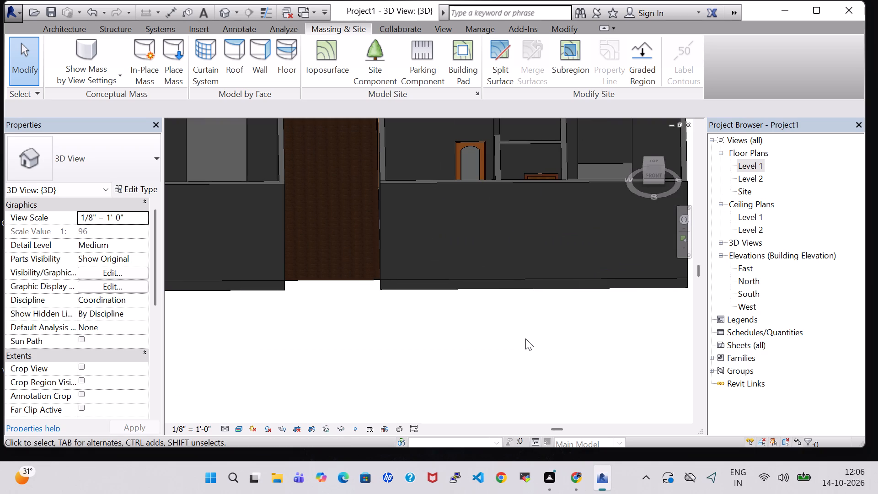
pyautogui.keyDown('shift'); pyautogui.moveTo(525, 338); pyautogui.dragTo(520, 352, button='middle'); pyautogui.keyUp('shift')
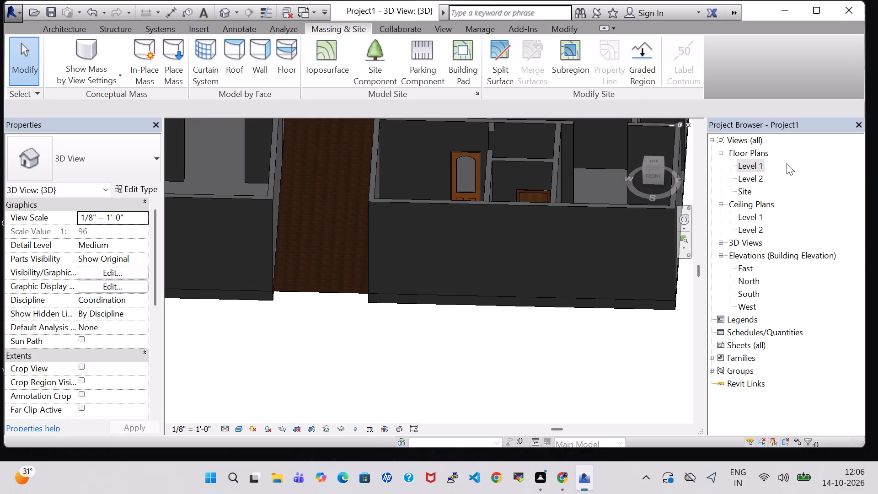
pyautogui.doubleClick(762, 164)
pyautogui.scroll(-3, 384, 268)
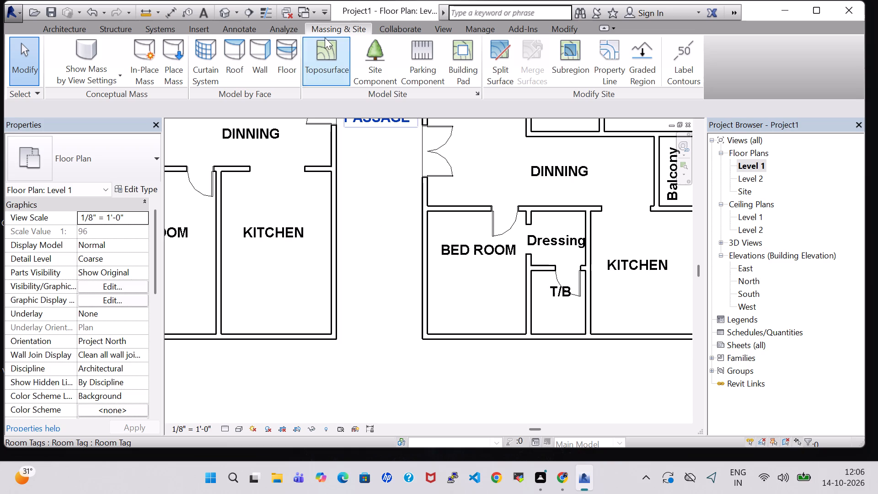
pyautogui.click(220, 9)
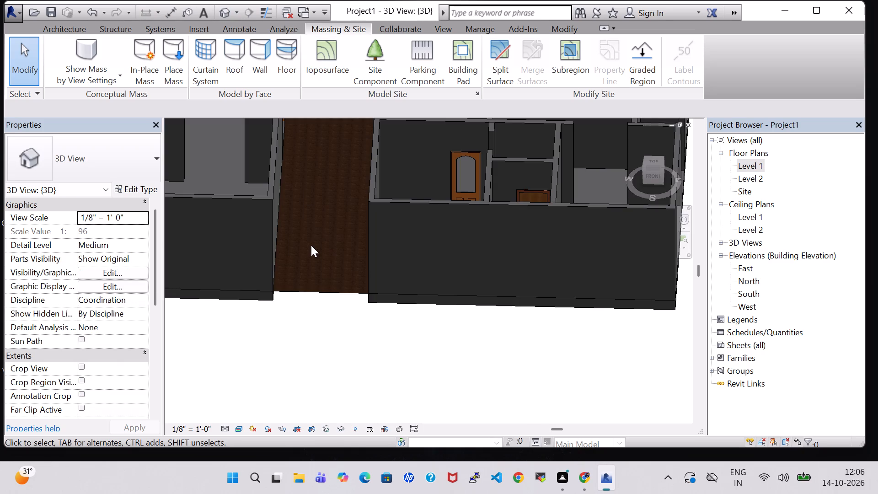
pyautogui.click(329, 279)
pyautogui.scroll(-3, 314, 240)
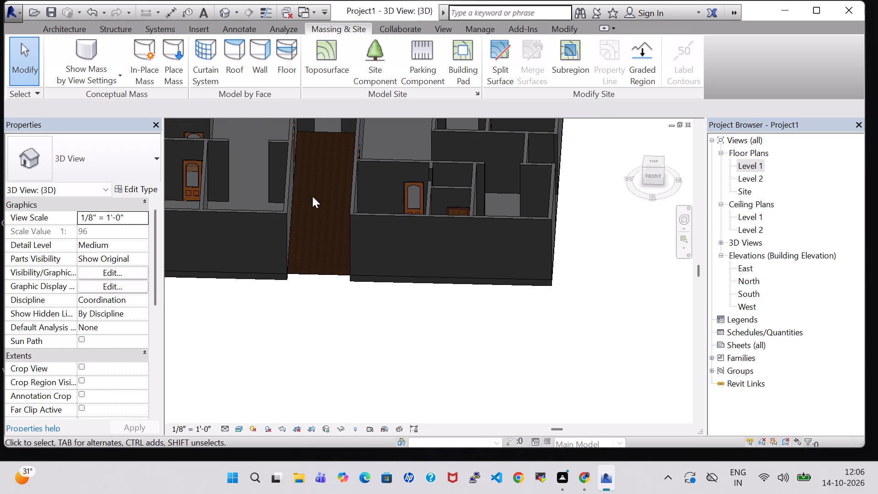
pyautogui.click(312, 196)
pyautogui.keyDown('shift'); pyautogui.moveTo(351, 349); pyautogui.dragTo(389, 303, button='middle'); pyautogui.keyUp('shift')
pyautogui.middleClick(380, 243)
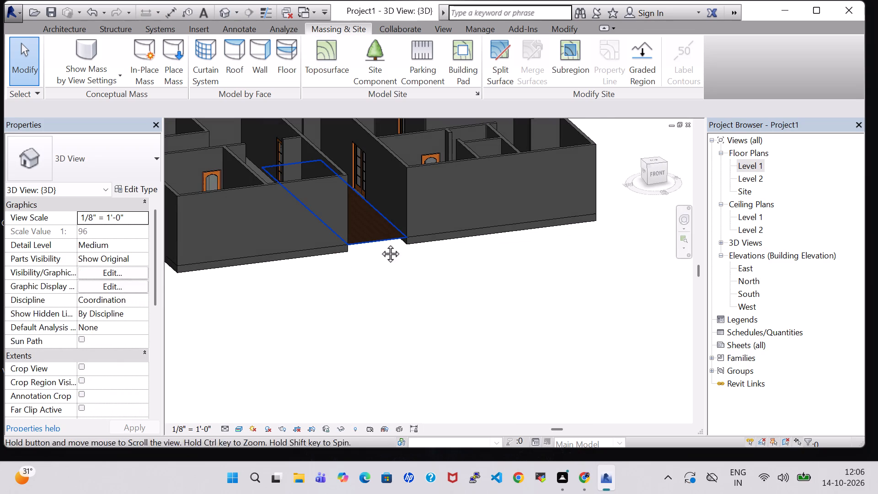
pyautogui.moveTo(416, 312); pyautogui.dragTo(354, 309, button='middle')
pyautogui.keyDown('shift'); pyautogui.moveTo(359, 311); pyautogui.dragTo(379, 317, button='middle'); pyautogui.keyUp('shift')
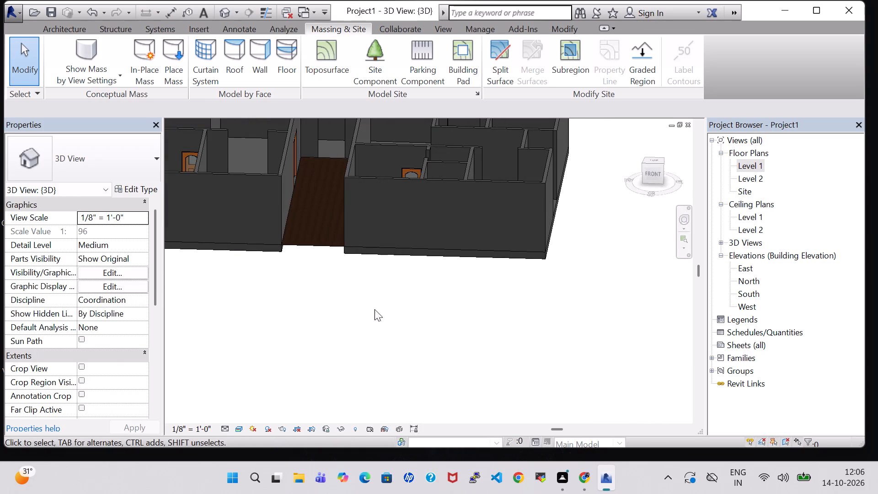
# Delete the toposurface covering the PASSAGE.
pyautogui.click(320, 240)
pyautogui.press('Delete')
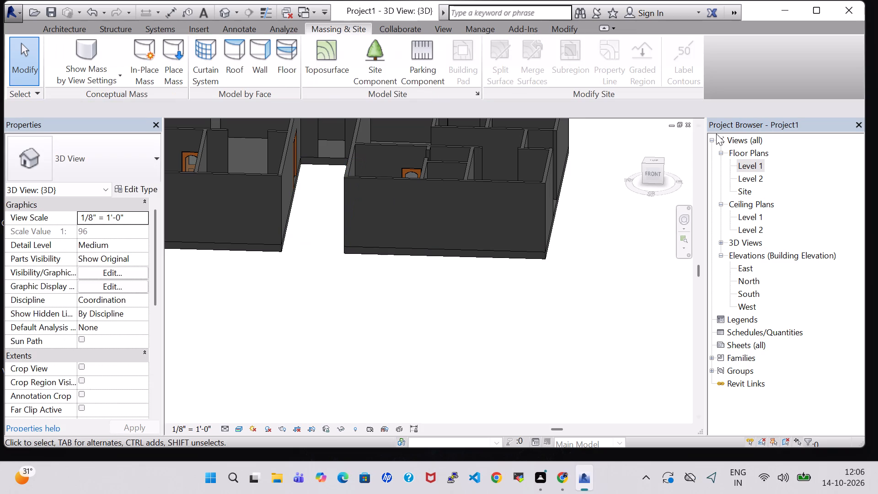
# In the Level 1 plan, create a toposurface over the PASSAGE from the two south wall corners to the two corners below the LIFT at 0' 0" elevation.
pyautogui.doubleClick(750, 167)
pyautogui.scroll(-1, 481, 174)
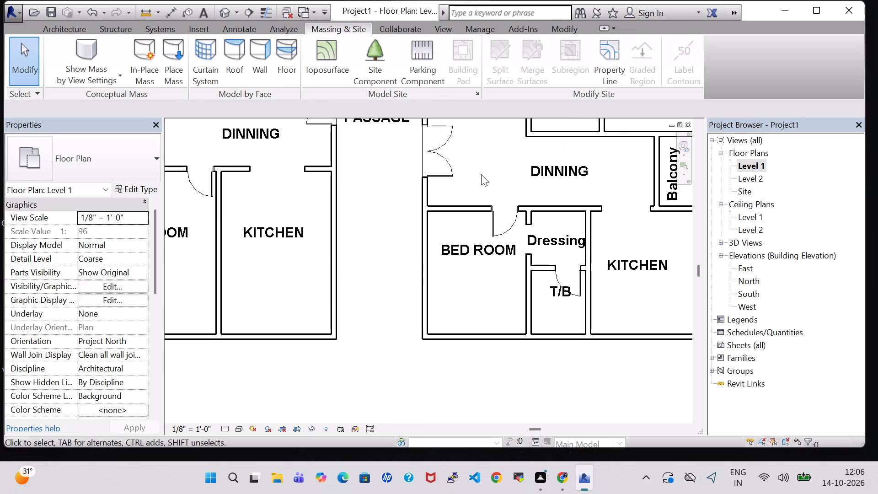
pyautogui.moveTo(393, 182); pyautogui.dragTo(435, 217, button='middle')
pyautogui.click(322, 51)
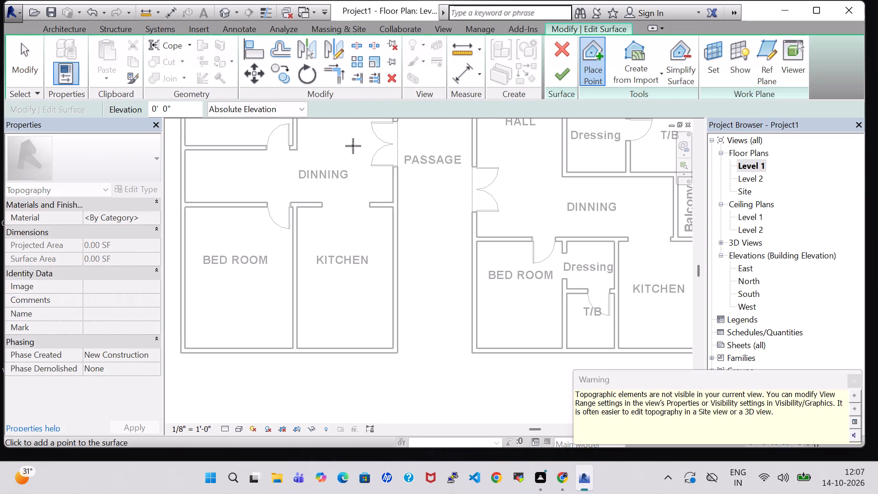
pyautogui.scroll(6, 399, 350)
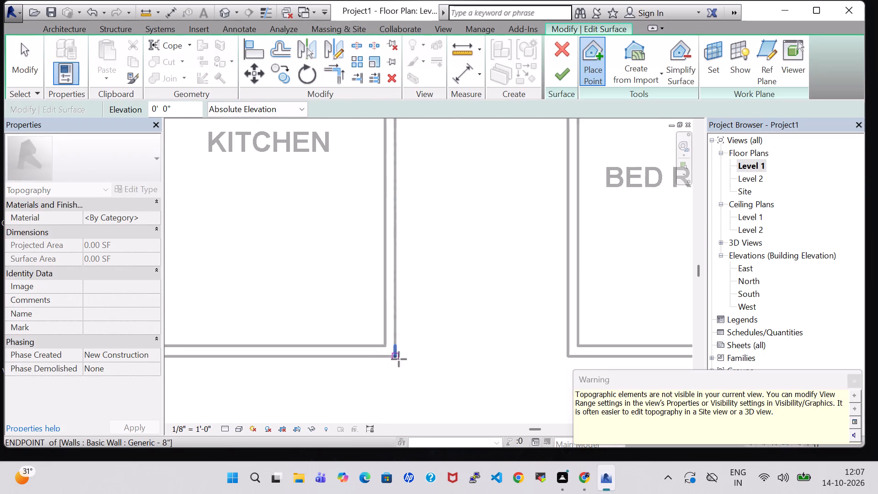
pyautogui.click(396, 357)
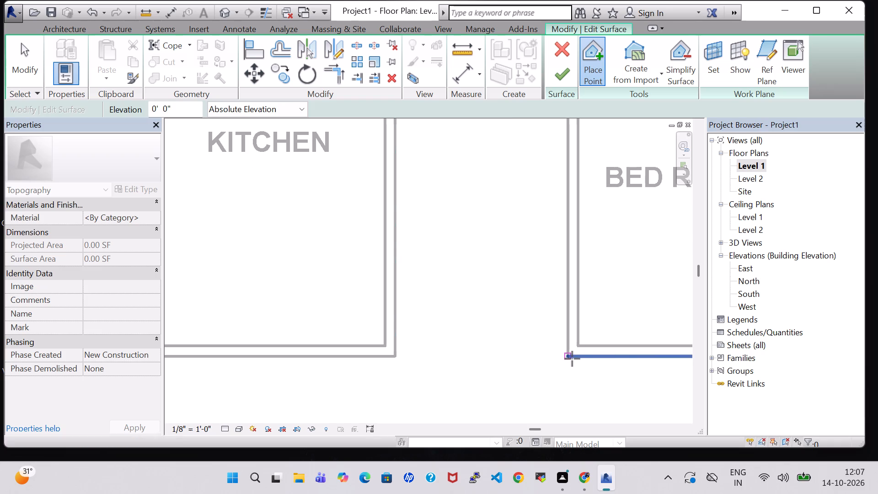
pyautogui.click(567, 357)
pyautogui.moveTo(540, 213); pyautogui.dragTo(539, 362, button='middle')
pyautogui.moveTo(508, 133); pyautogui.dragTo(469, 356, button='middle')
pyautogui.moveTo(446, 203); pyautogui.dragTo(455, 261, button='middle')
pyautogui.moveTo(427, 165); pyautogui.dragTo(429, 310, button='middle')
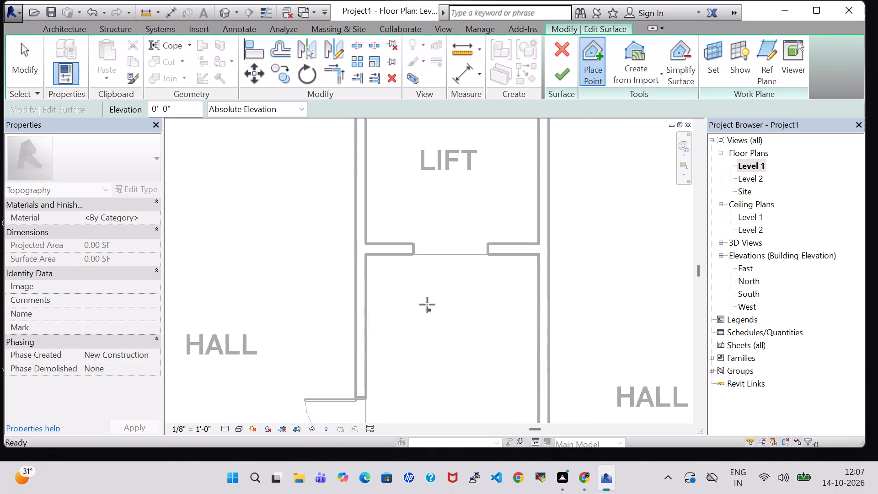
pyautogui.scroll(4, 353, 271)
pyautogui.click(375, 245)
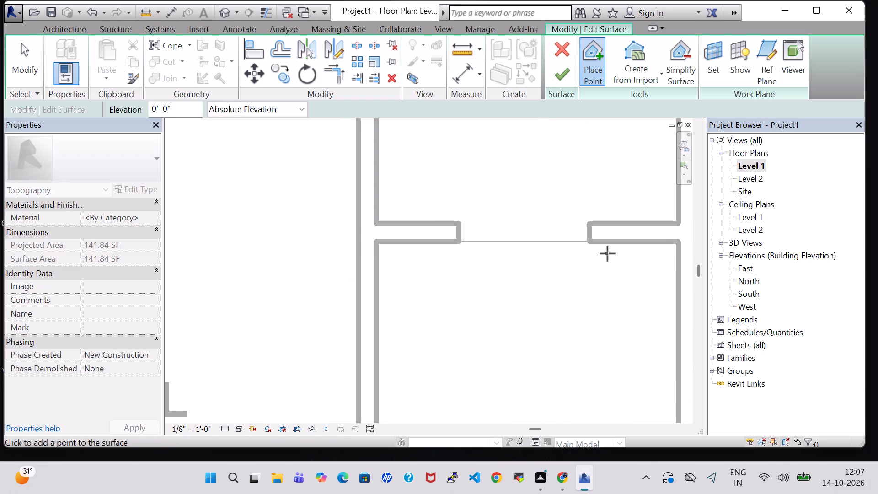
pyautogui.click(678, 245)
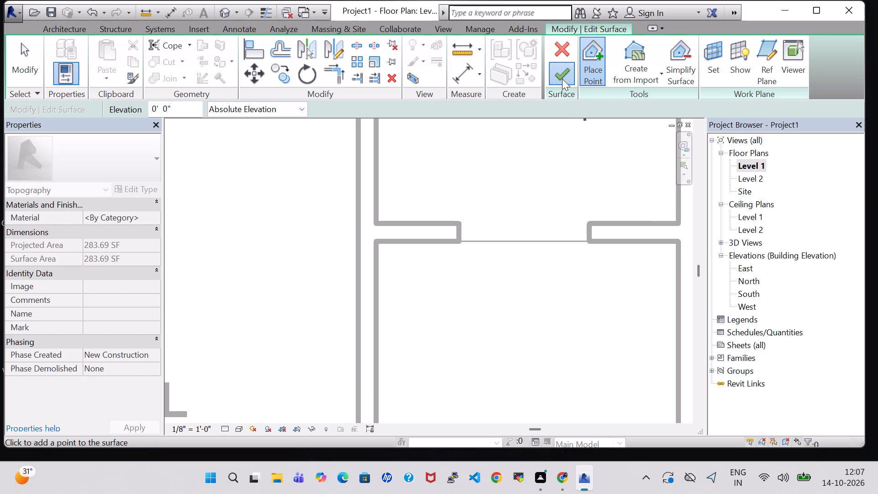
pyautogui.click(562, 79)
# Examine the PASSAGE surface, the surrounding walls and the balcony opening in the 3D view from the front and right sides.
pyautogui.click(222, 8)
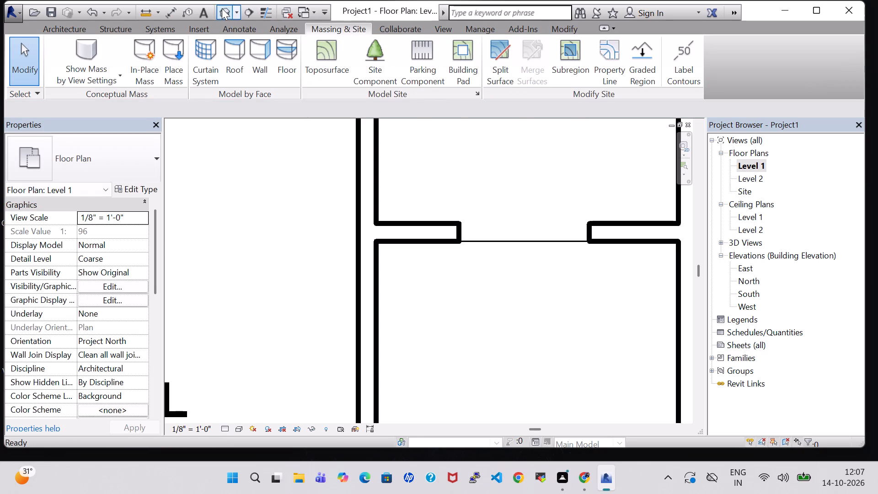
pyautogui.scroll(5, 331, 267)
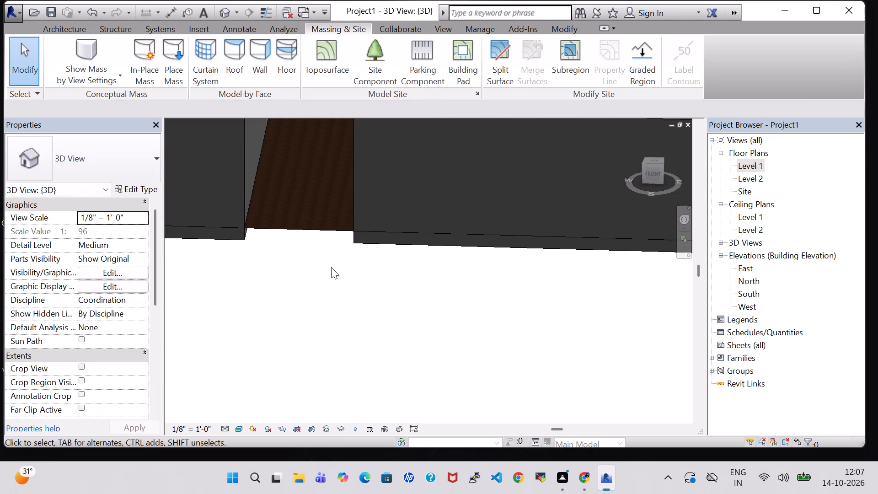
pyautogui.keyDown('shift'); pyautogui.moveTo(331, 267); pyautogui.dragTo(342, 269, button='middle'); pyautogui.keyUp('shift')
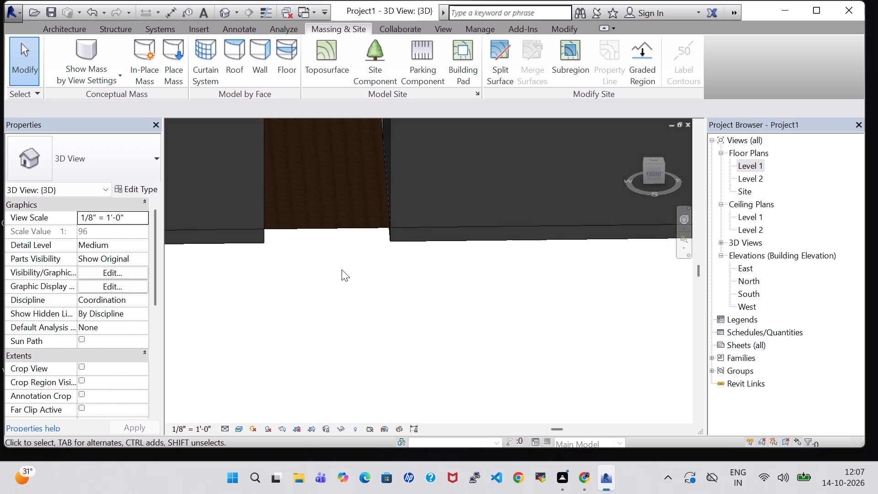
pyautogui.keyDown('shift'); pyautogui.moveTo(342, 269); pyautogui.dragTo(342, 206, button='middle'); pyautogui.keyUp('shift')
pyautogui.moveTo(341, 192); pyautogui.dragTo(309, 298, button='middle')
pyautogui.keyDown('shift'); pyautogui.moveTo(309, 298); pyautogui.dragTo(309, 303, button='middle'); pyautogui.keyUp('shift')
pyautogui.keyDown('shift'); pyautogui.scroll(-1, 309, 298); pyautogui.keyUp('shift')
pyautogui.scroll(-3, 311, 298)
pyautogui.keyDown('shift'); pyautogui.moveTo(311, 298); pyautogui.dragTo(307, 320, button='middle'); pyautogui.keyUp('shift')
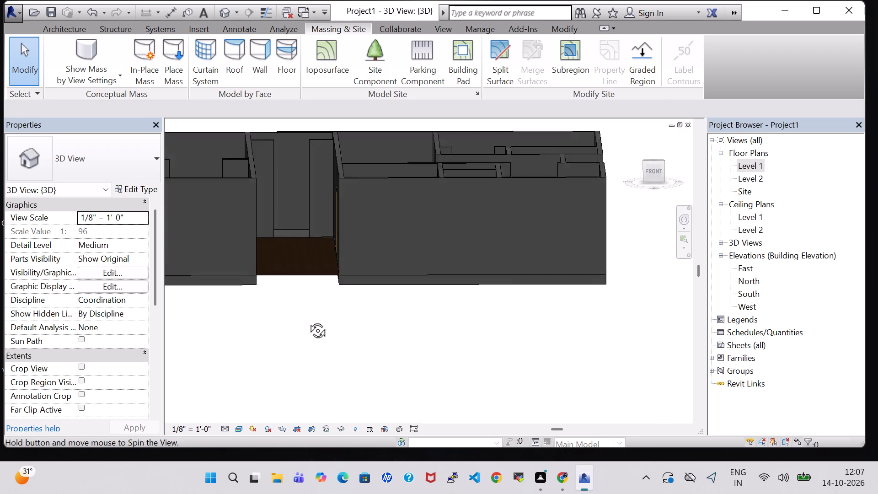
pyautogui.keyDown('shift'); pyautogui.moveTo(307, 320); pyautogui.dragTo(317, 333, button='middle'); pyautogui.keyUp('shift')
pyautogui.keyDown('shift'); pyautogui.scroll(-1, 306, 322); pyautogui.keyUp('shift')
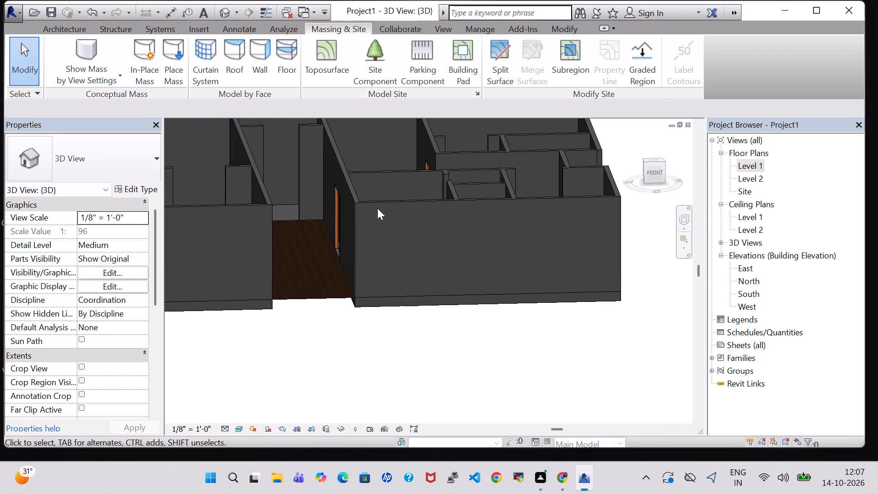
pyautogui.click(399, 200)
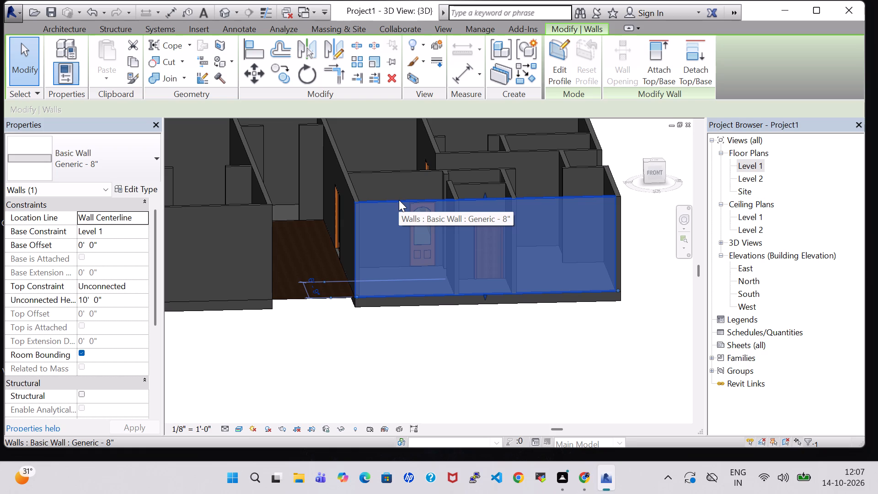
pyautogui.click(300, 352)
pyautogui.scroll(-3, 365, 346)
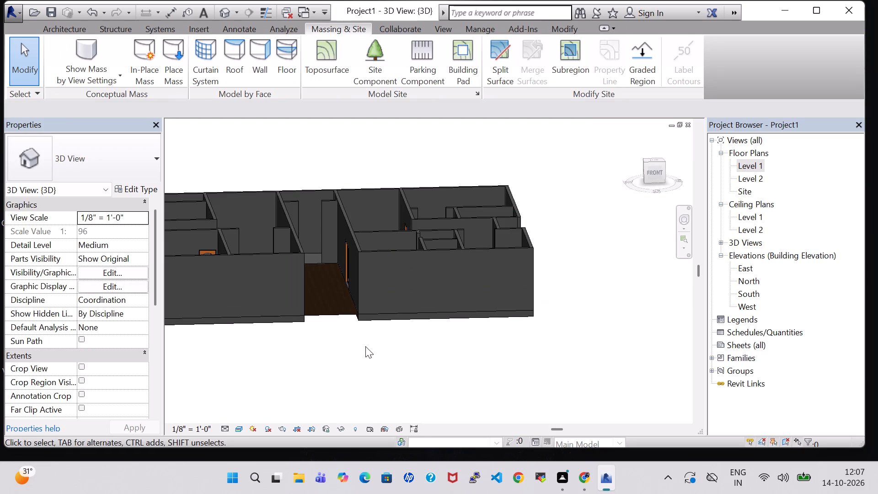
pyautogui.keyDown('shift'); pyautogui.moveTo(570, 301); pyautogui.dragTo(448, 329, button='middle'); pyautogui.keyUp('shift')
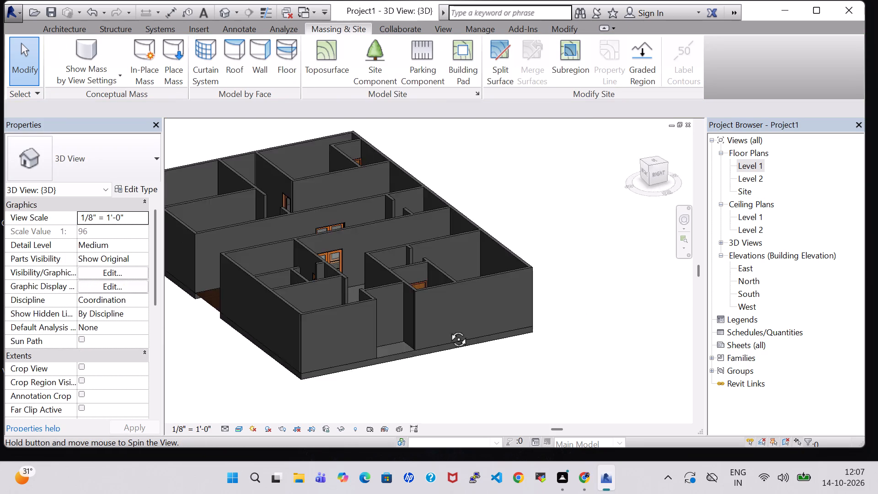
pyautogui.keyDown('shift'); pyautogui.moveTo(448, 329); pyautogui.dragTo(401, 302, button='middle'); pyautogui.keyUp('shift')
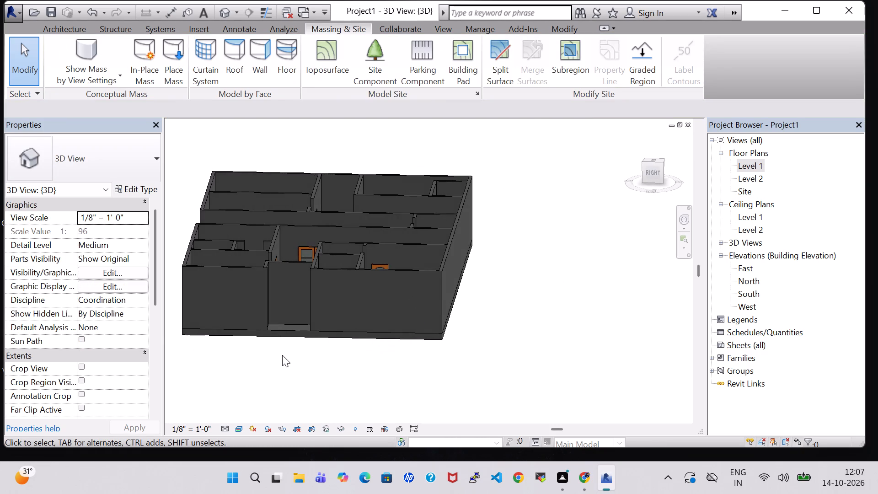
pyautogui.scroll(5, 282, 355)
pyautogui.moveTo(282, 354); pyautogui.dragTo(327, 372, button='middle')
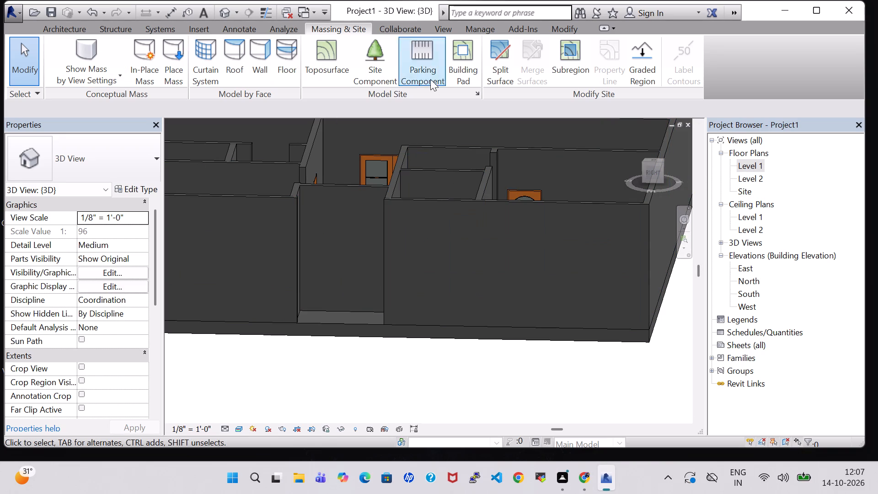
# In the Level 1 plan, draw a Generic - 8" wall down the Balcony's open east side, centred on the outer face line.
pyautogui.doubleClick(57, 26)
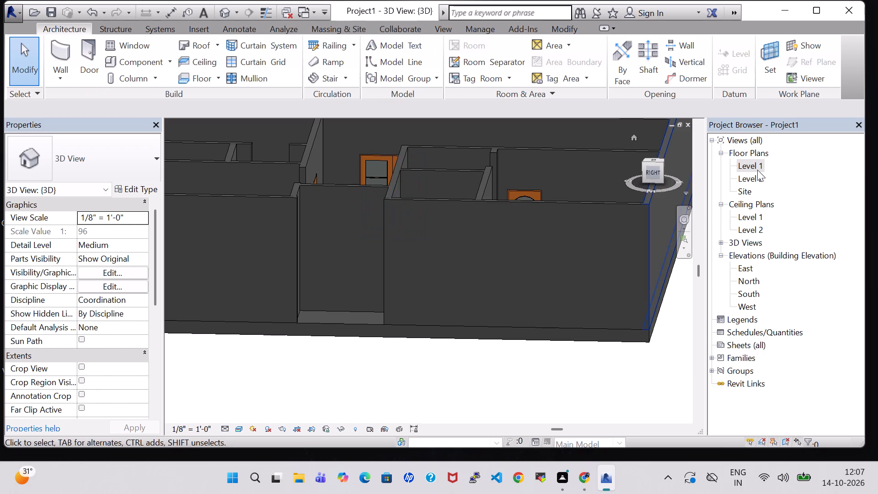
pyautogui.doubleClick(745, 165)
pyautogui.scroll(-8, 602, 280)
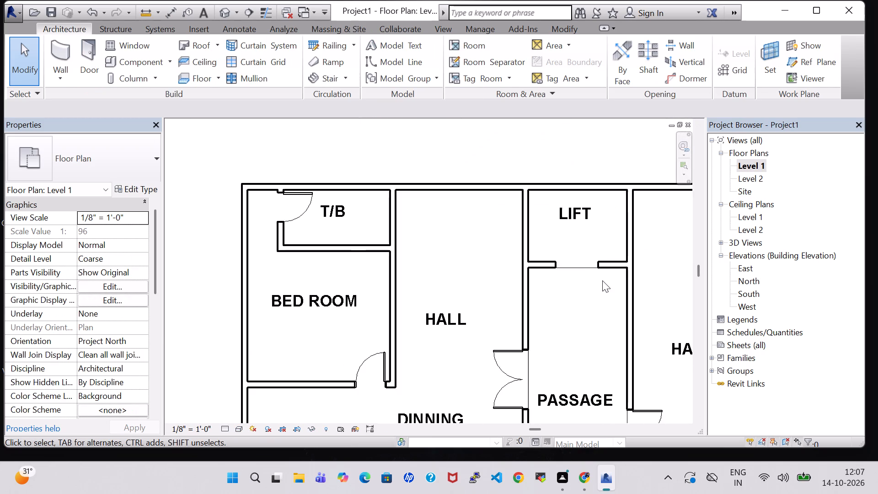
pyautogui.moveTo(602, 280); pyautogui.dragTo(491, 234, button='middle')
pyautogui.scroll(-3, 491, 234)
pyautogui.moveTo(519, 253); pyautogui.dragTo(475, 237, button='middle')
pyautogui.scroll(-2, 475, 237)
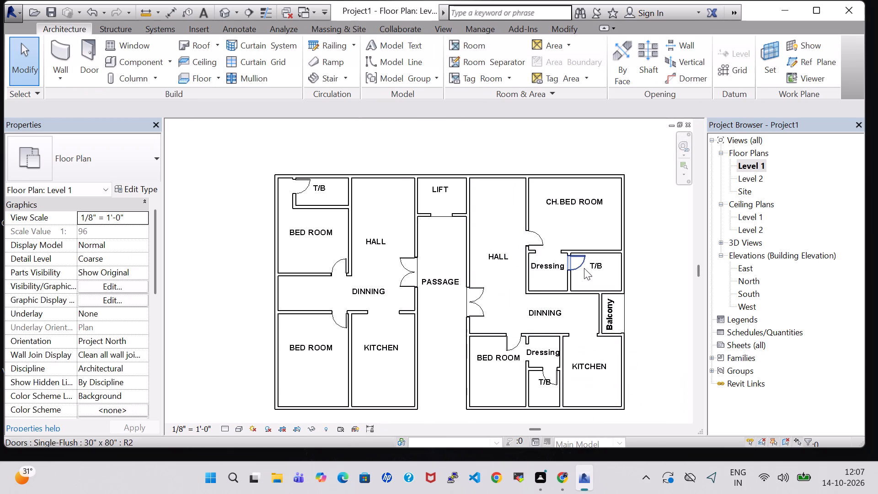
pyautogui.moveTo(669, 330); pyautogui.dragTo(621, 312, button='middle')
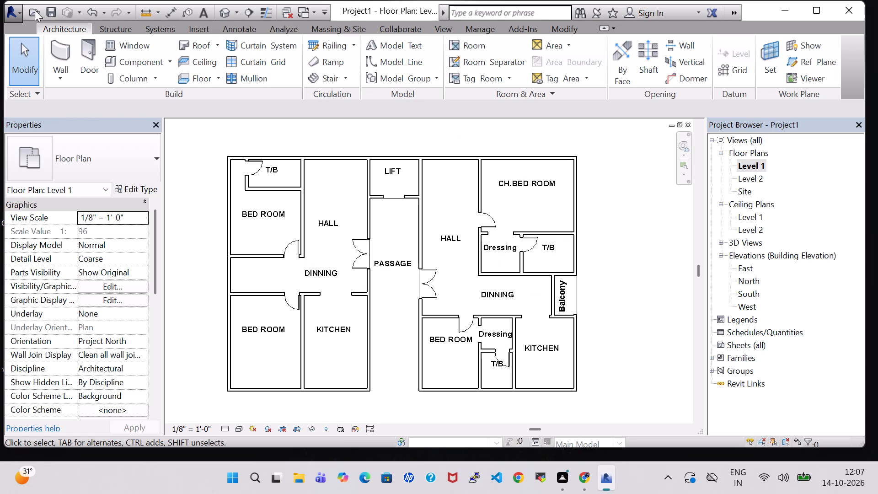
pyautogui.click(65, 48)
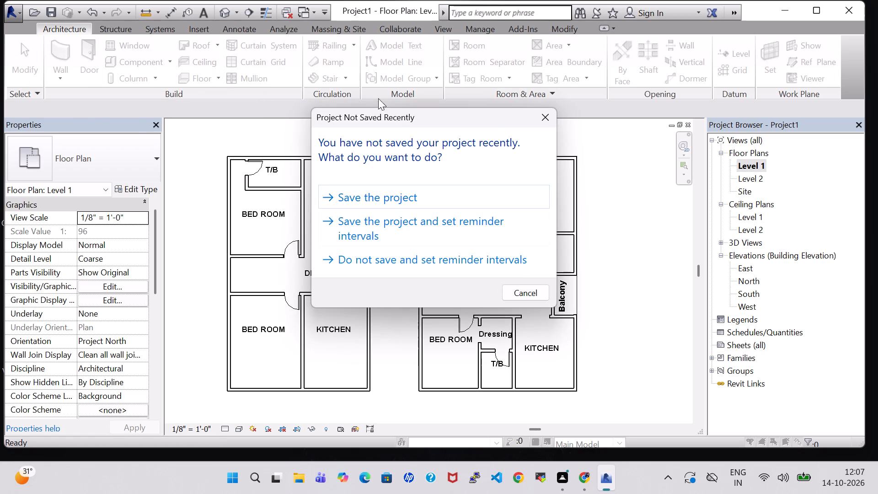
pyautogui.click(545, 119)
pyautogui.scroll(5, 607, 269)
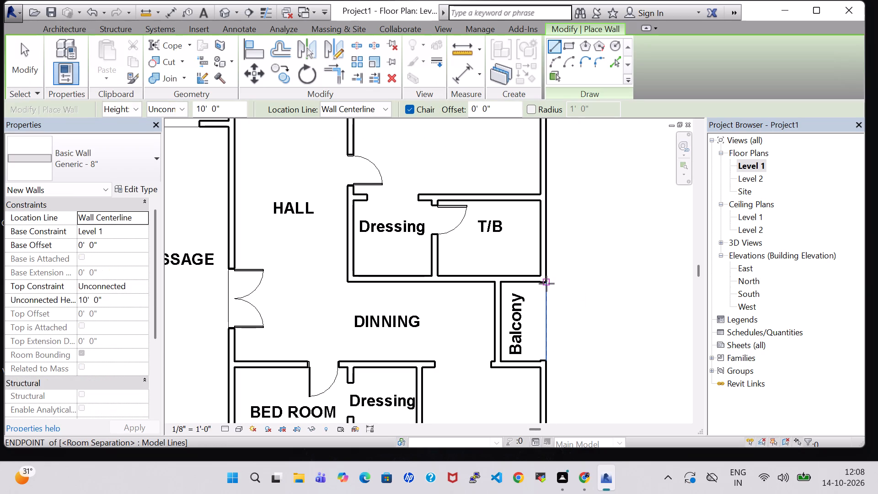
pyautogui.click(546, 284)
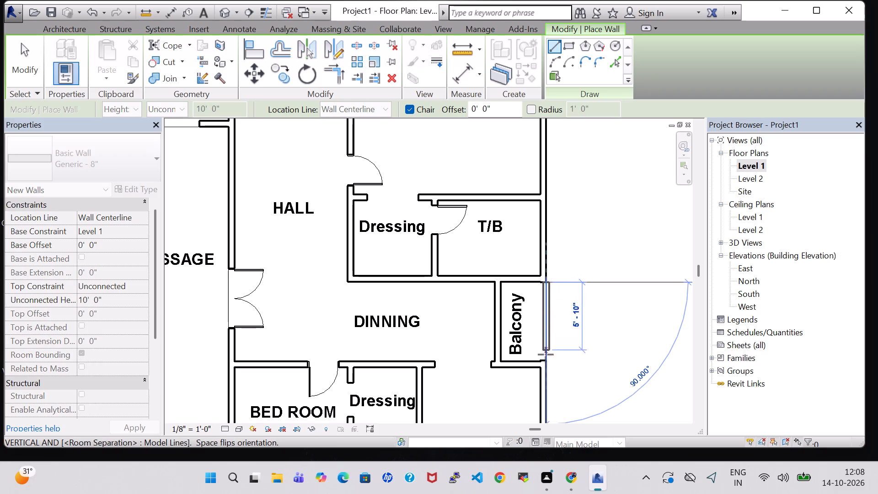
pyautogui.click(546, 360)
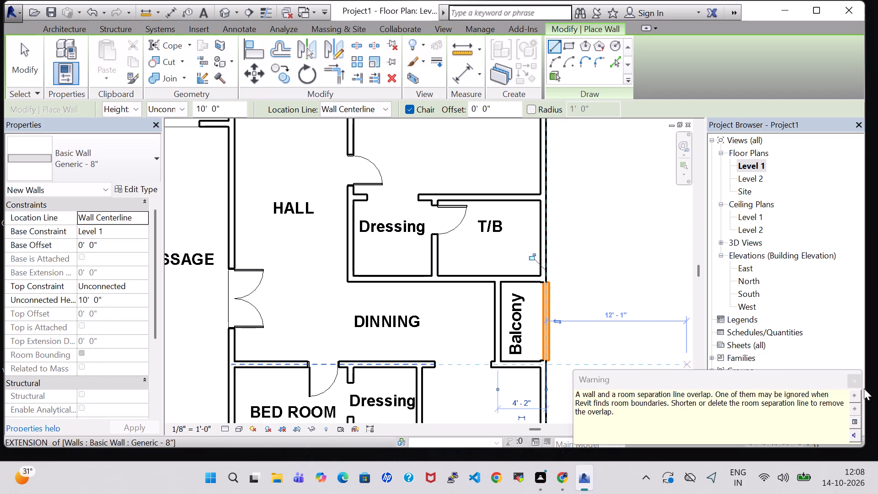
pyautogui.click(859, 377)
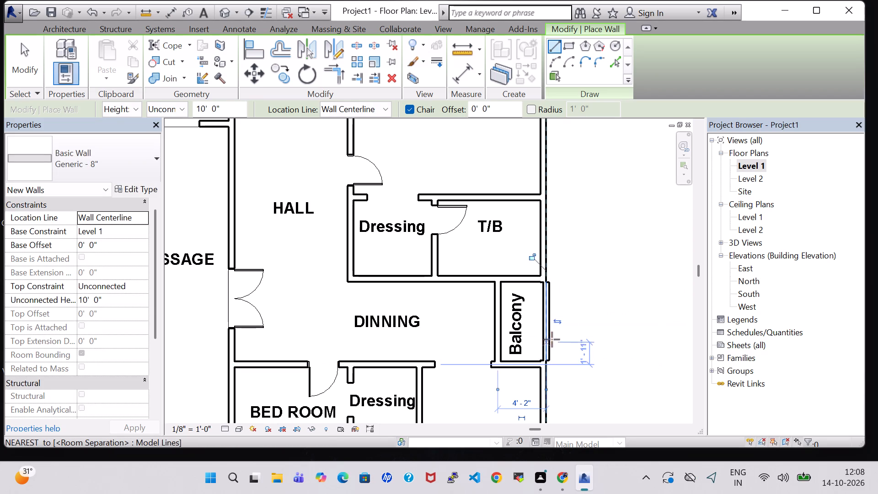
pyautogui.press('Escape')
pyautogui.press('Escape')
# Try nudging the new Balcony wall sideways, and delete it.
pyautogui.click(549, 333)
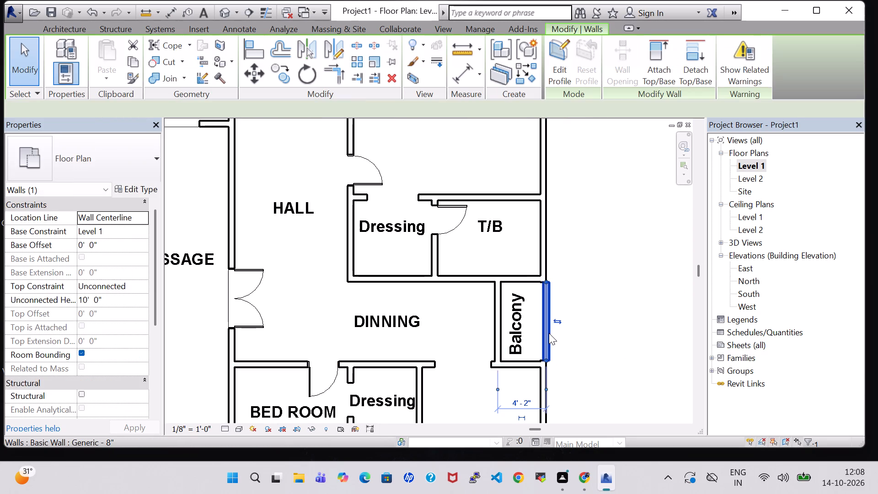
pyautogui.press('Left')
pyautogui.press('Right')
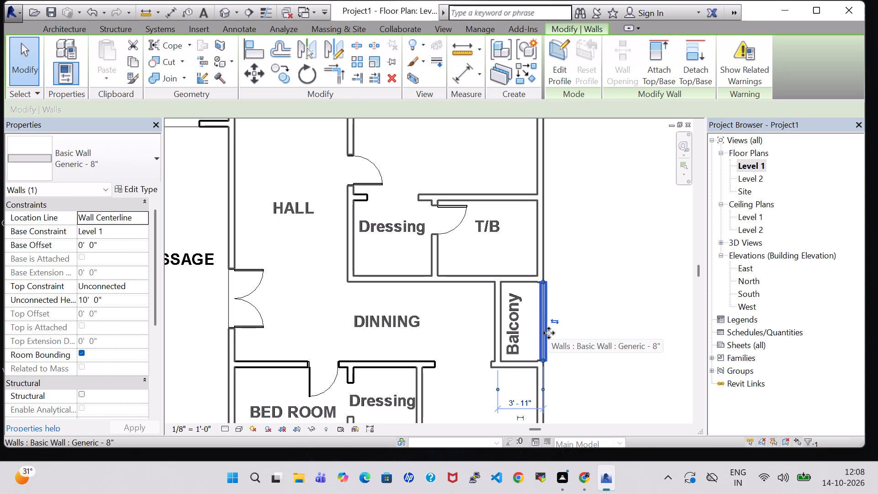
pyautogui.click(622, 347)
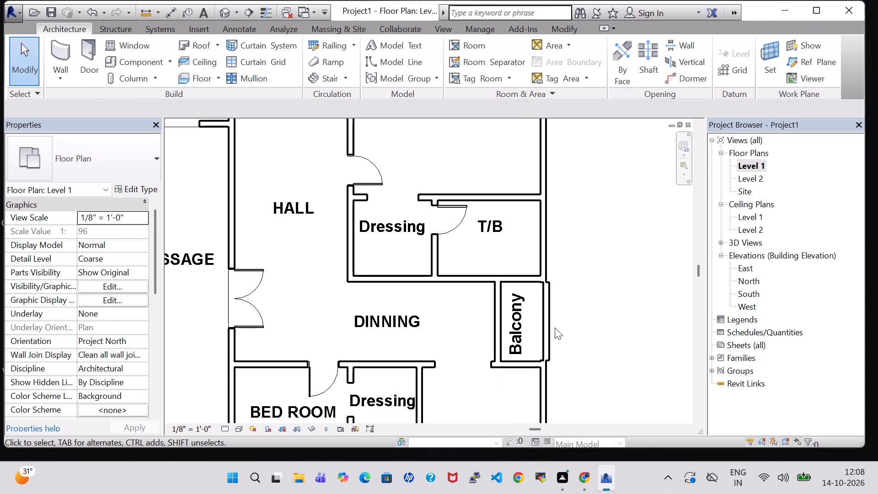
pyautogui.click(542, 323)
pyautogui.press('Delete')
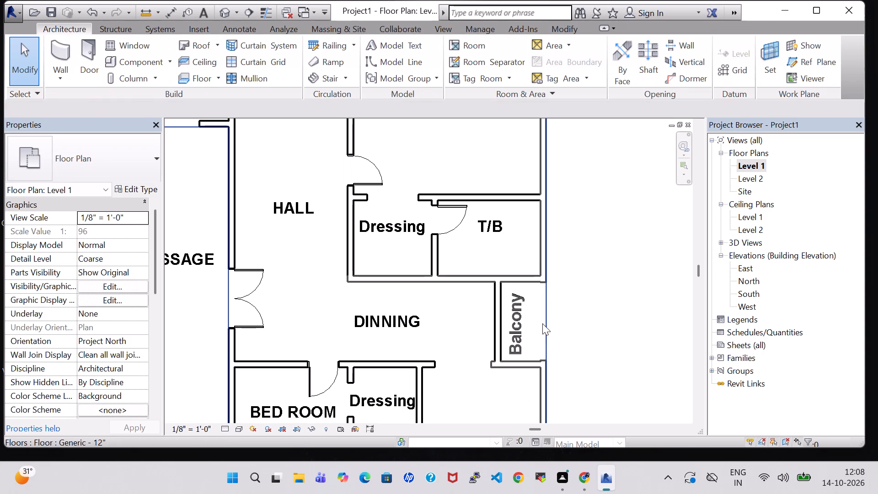
# Close the Balcony's east side with a Generic - 8" wall drawn northward in line with the centreline of the outer east wall.
pyautogui.click(51, 54)
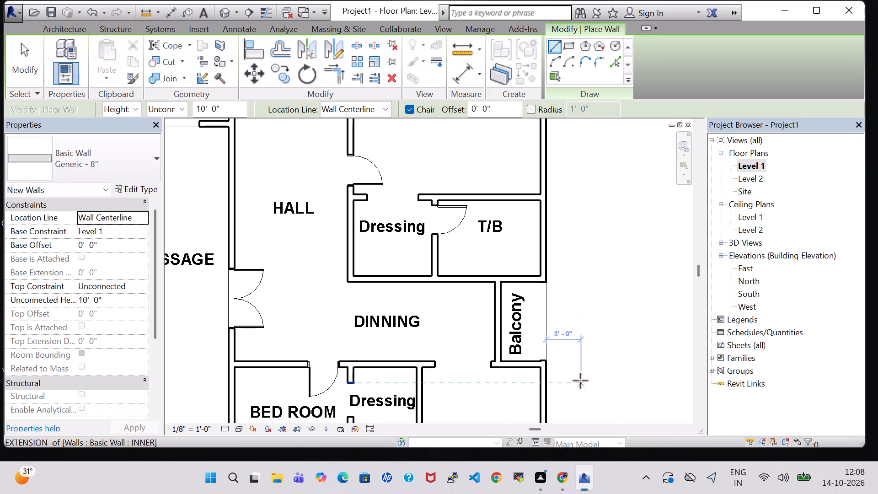
pyautogui.click(543, 360)
pyautogui.click(544, 282)
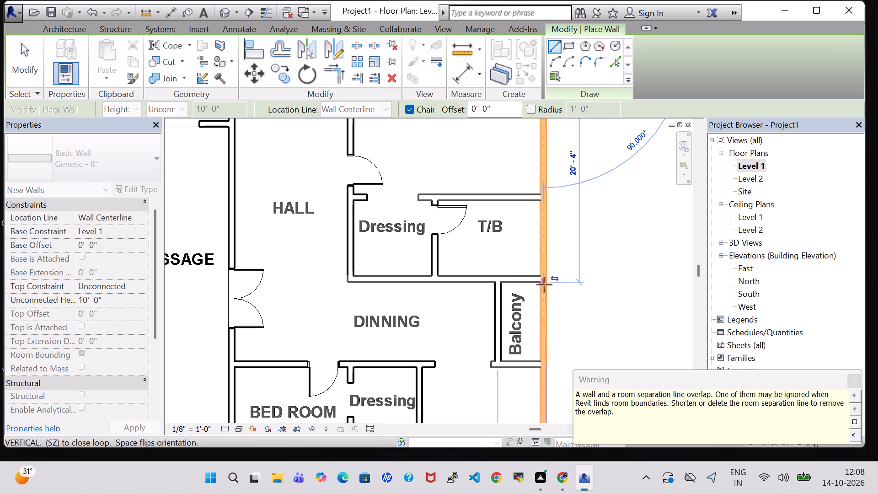
pyautogui.click(857, 382)
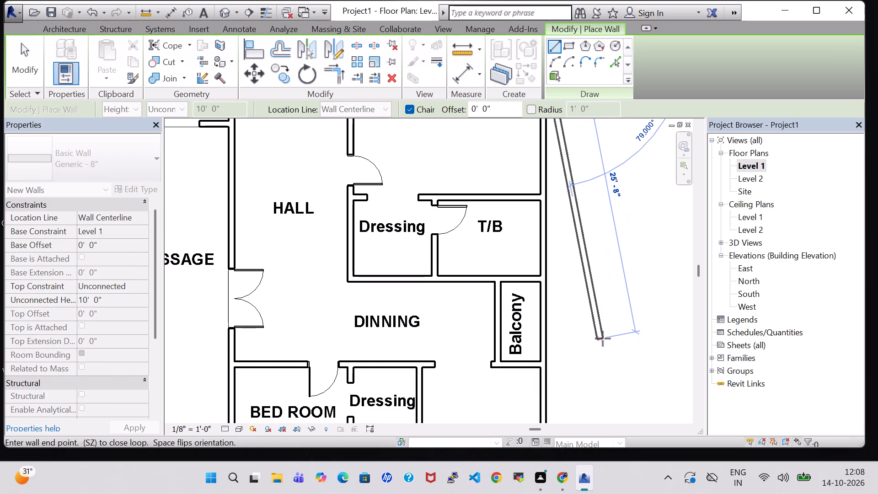
pyautogui.press('Escape')
pyautogui.press('Escape')
pyautogui.click(539, 330)
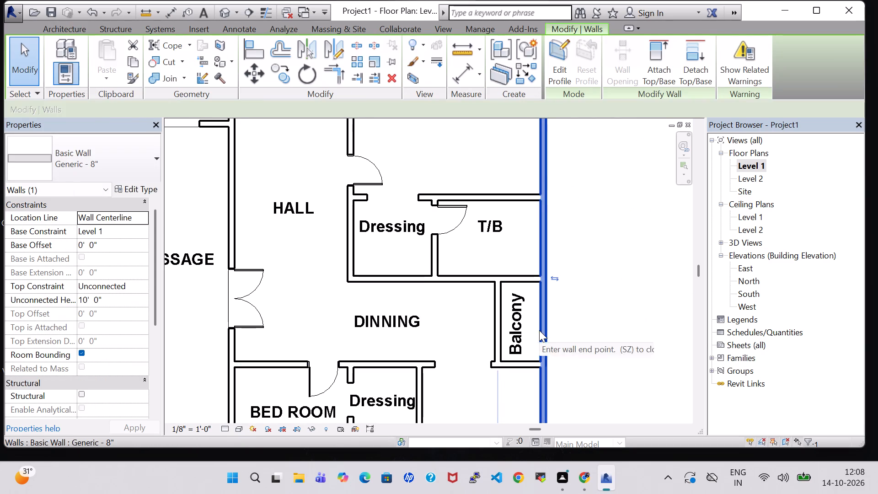
pyautogui.click(592, 336)
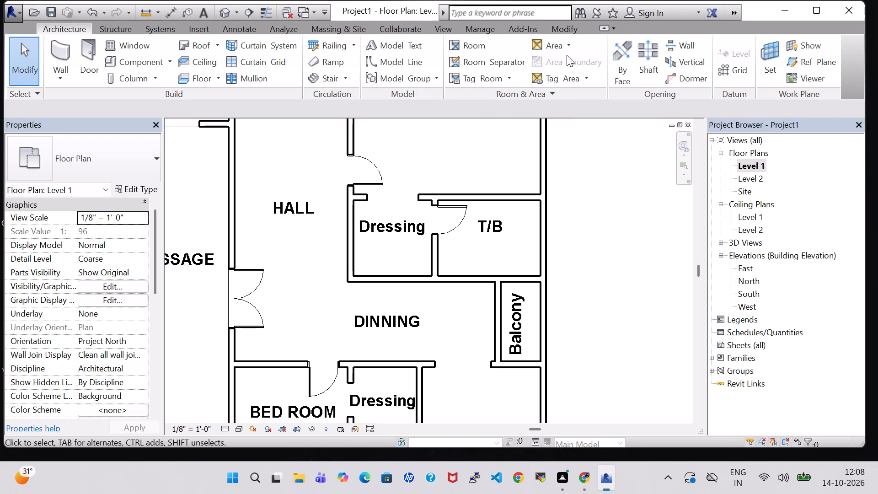
# Split the outer east wall at the Balcony's north and south corners so the Balcony stretch is a separate segment.
pyautogui.click(568, 29)
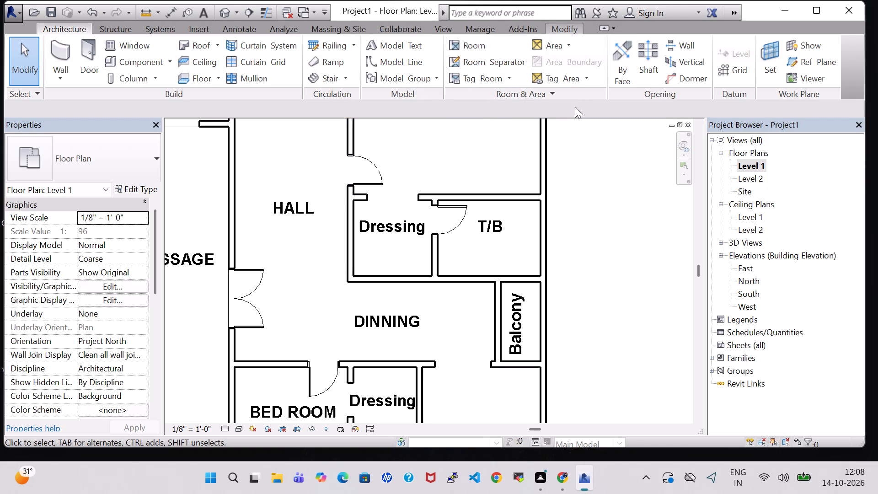
pyautogui.scroll(3, 548, 317)
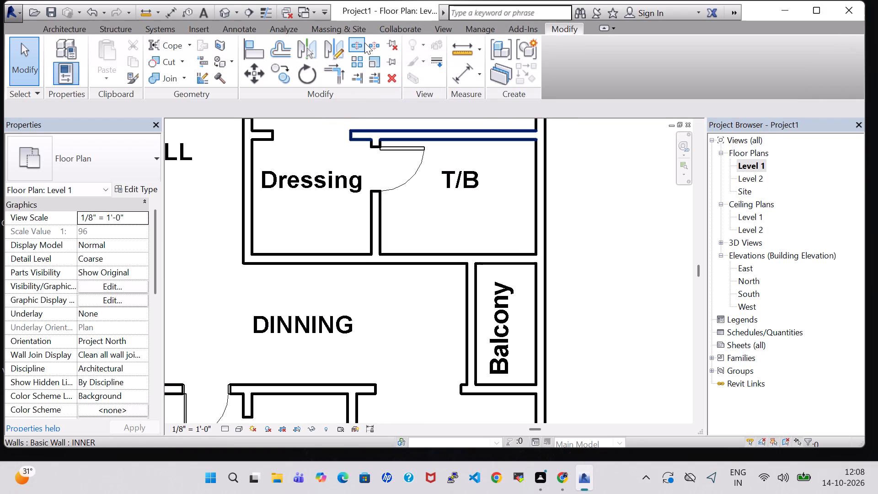
pyautogui.click(364, 43)
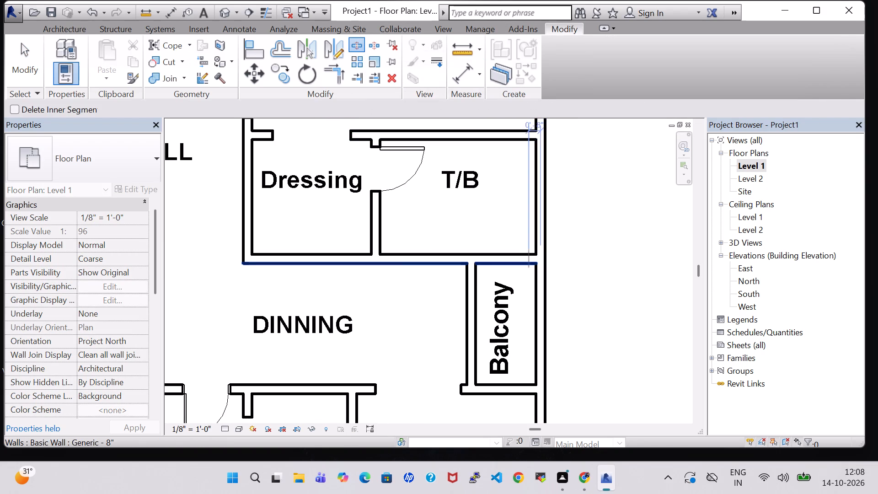
pyautogui.click(538, 266)
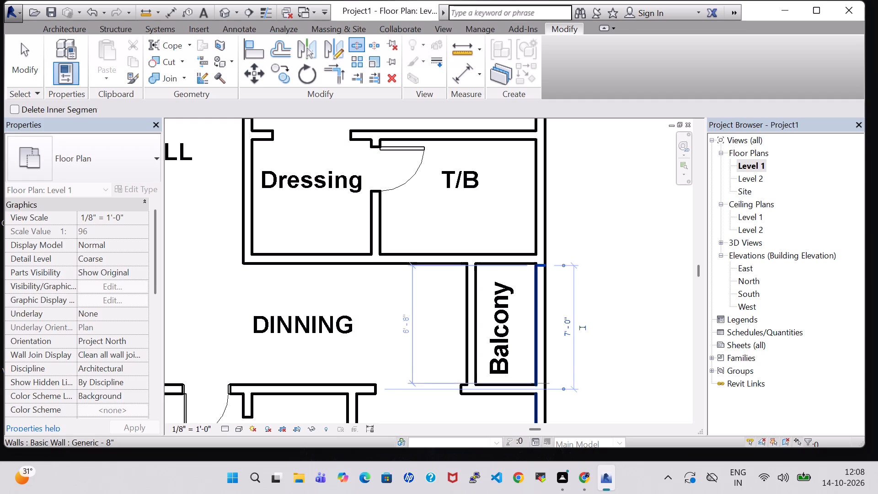
pyautogui.scroll(4, 542, 384)
pyautogui.click(542, 384)
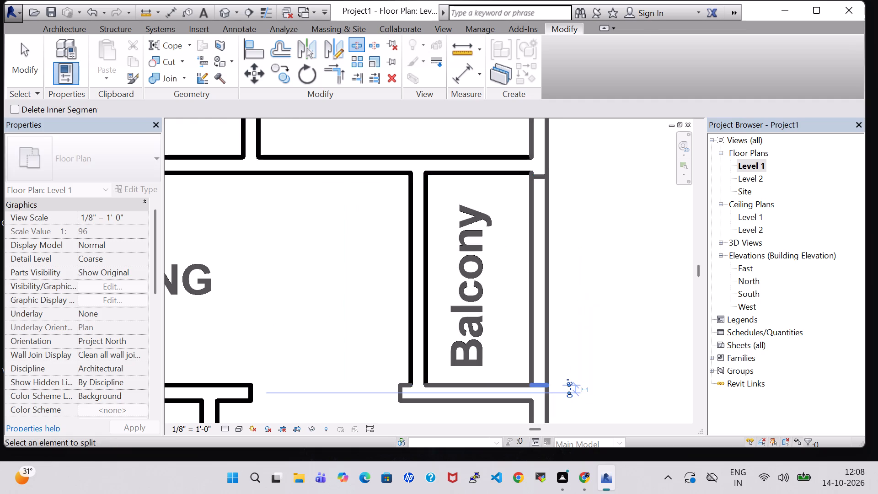
pyautogui.press('Escape')
pyautogui.press('Escape')
# Set the Unconnected Height of the Balcony's east wall segment to 4' 0" and accept the overlap warning.
pyautogui.click(537, 315)
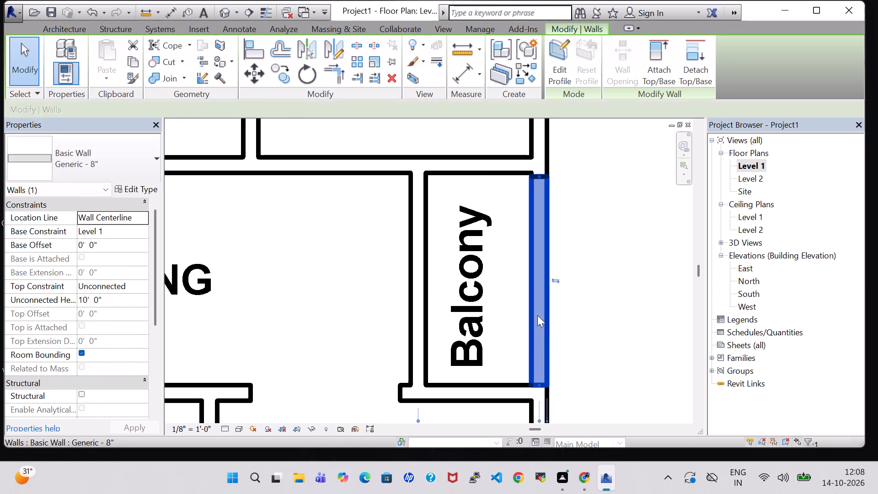
pyautogui.click(88, 299)
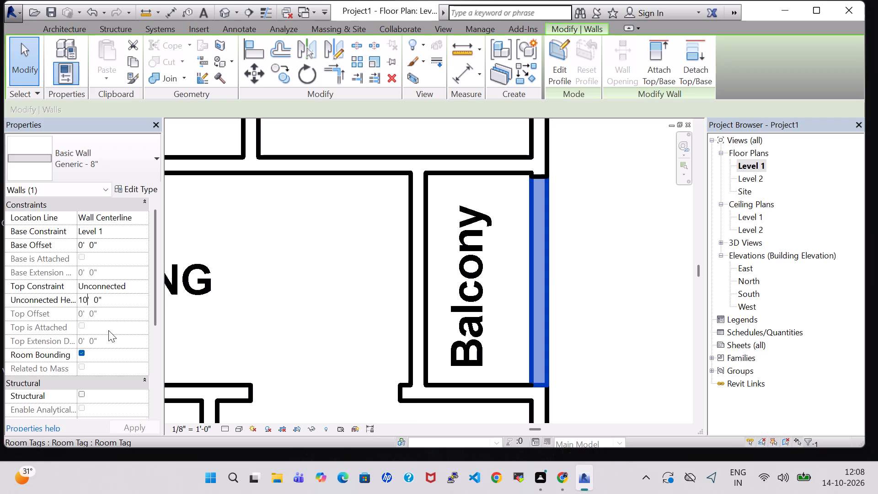
pyautogui.press('BackSpace')
pyautogui.press('BackSpace')
pyautogui.press('4')
pyautogui.press('Return')
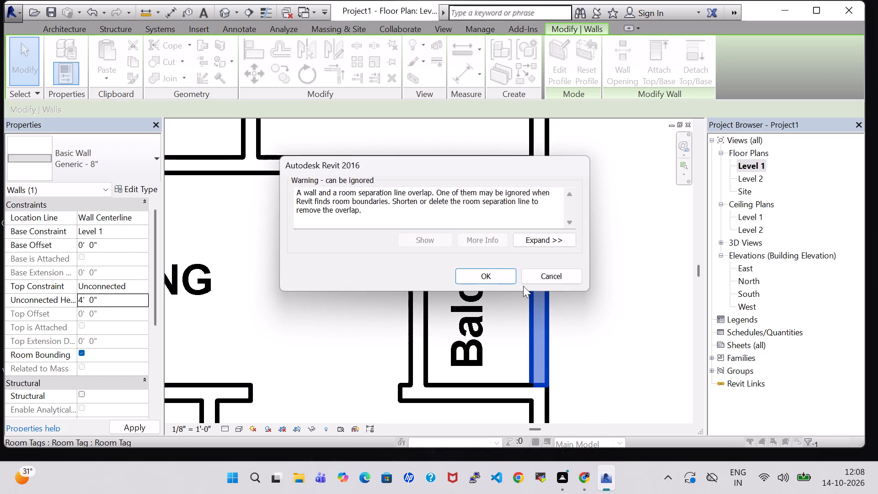
pyautogui.click(497, 275)
pyautogui.click(583, 283)
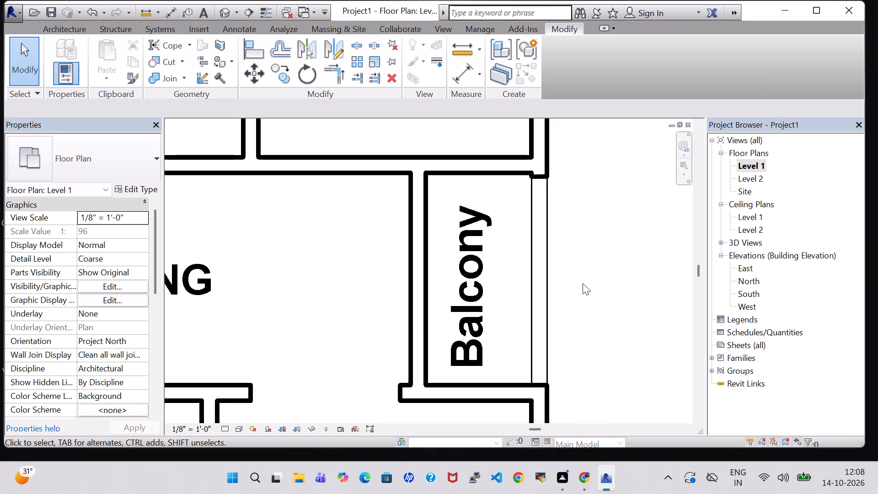
# Examine the lowered Balcony wall and the surrounding rooms in the 3D view from the east and from above.
pyautogui.click(227, 10)
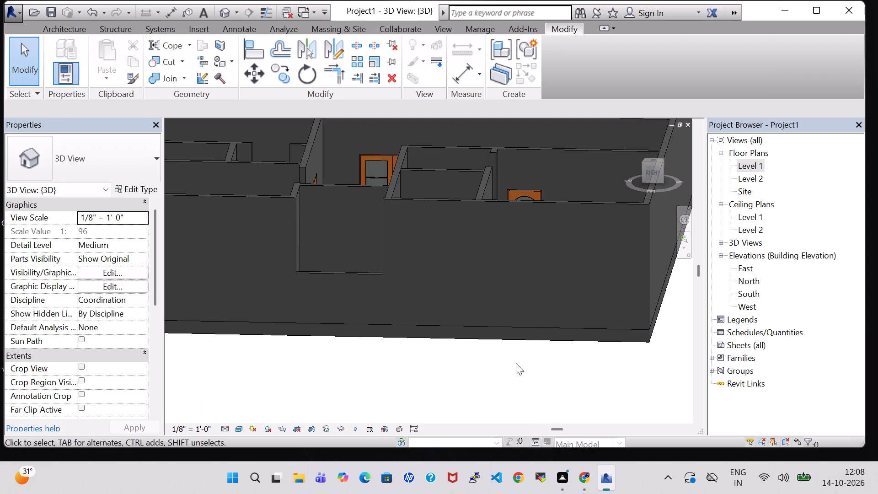
pyautogui.keyDown('shift'); pyautogui.moveTo(247, 347); pyautogui.dragTo(253, 403, button='middle'); pyautogui.keyUp('shift')
pyautogui.scroll(-3, 387, 280)
pyautogui.keyDown('shift'); pyautogui.moveTo(626, 249); pyautogui.dragTo(622, 305, button='middle'); pyautogui.keyUp('shift')
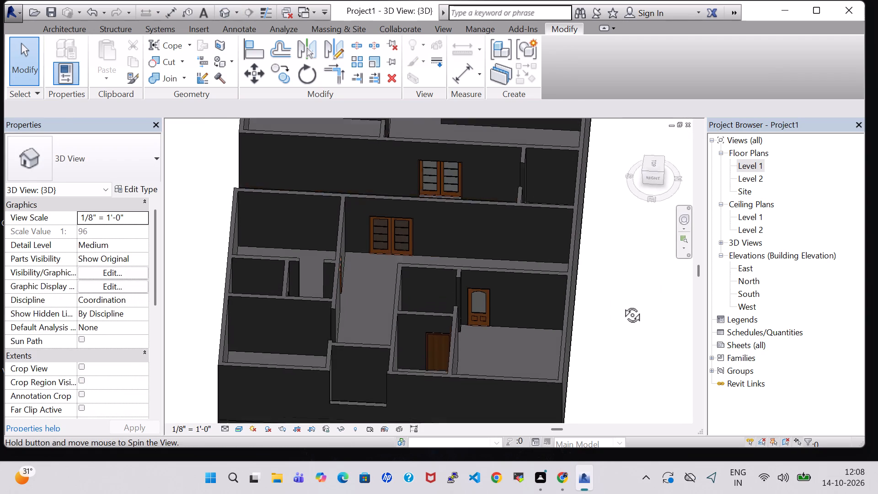
pyautogui.keyDown('shift'); pyautogui.moveTo(622, 305); pyautogui.dragTo(621, 318, button='middle'); pyautogui.keyUp('shift')
pyautogui.moveTo(621, 318); pyautogui.dragTo(620, 235, button='middle')
pyautogui.keyDown('shift'); pyautogui.moveTo(620, 235); pyautogui.dragTo(626, 258, button='middle'); pyautogui.keyUp('shift')
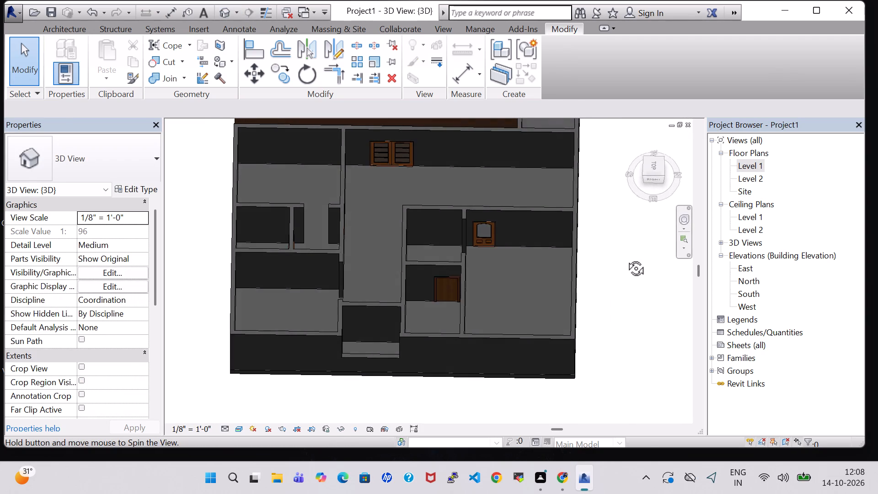
pyautogui.keyDown('shift'); pyautogui.moveTo(626, 258); pyautogui.dragTo(627, 220, button='middle'); pyautogui.keyUp('shift')
pyautogui.keyDown('shift'); pyautogui.moveTo(627, 220); pyautogui.dragTo(627, 215, button='middle'); pyautogui.keyUp('shift')
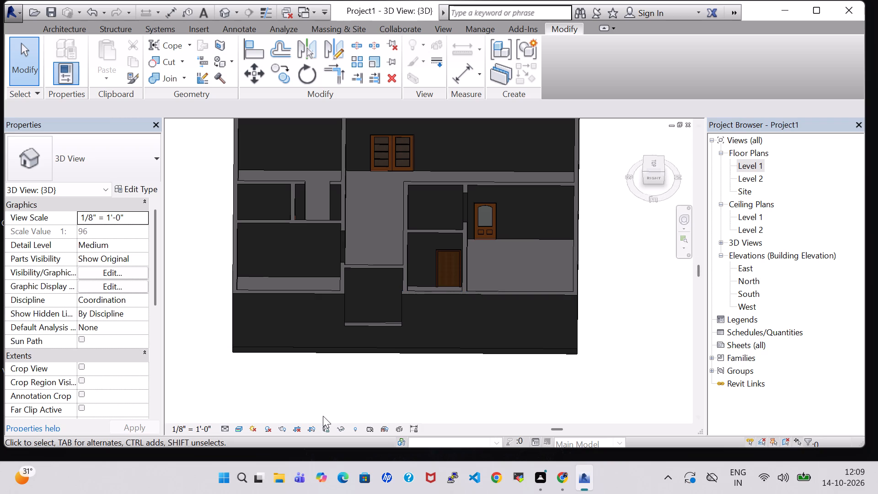
pyautogui.keyDown('shift'); pyautogui.moveTo(327, 407); pyautogui.dragTo(328, 370, button='middle'); pyautogui.keyUp('shift')
pyautogui.moveTo(330, 368); pyautogui.dragTo(327, 427, button='middle')
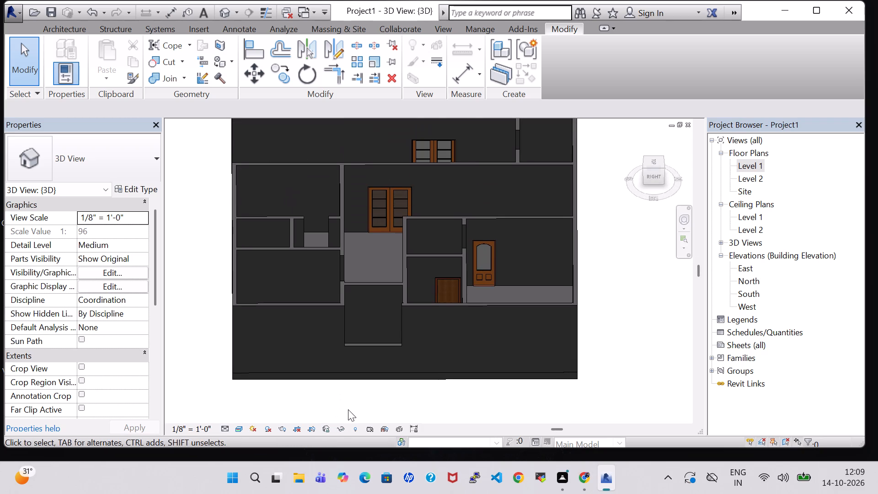
pyautogui.keyDown('shift'); pyautogui.moveTo(369, 394); pyautogui.dragTo(373, 344, button='middle'); pyautogui.keyUp('shift')
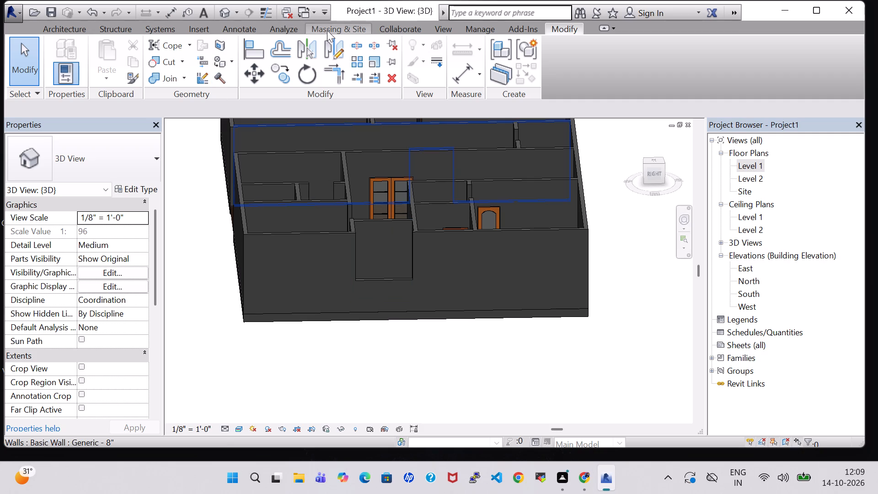
# Start a Handrail - Rectangular railing path for the Balcony's low east wall and bring its sketch into the Level 1 plan.
pyautogui.click(68, 29)
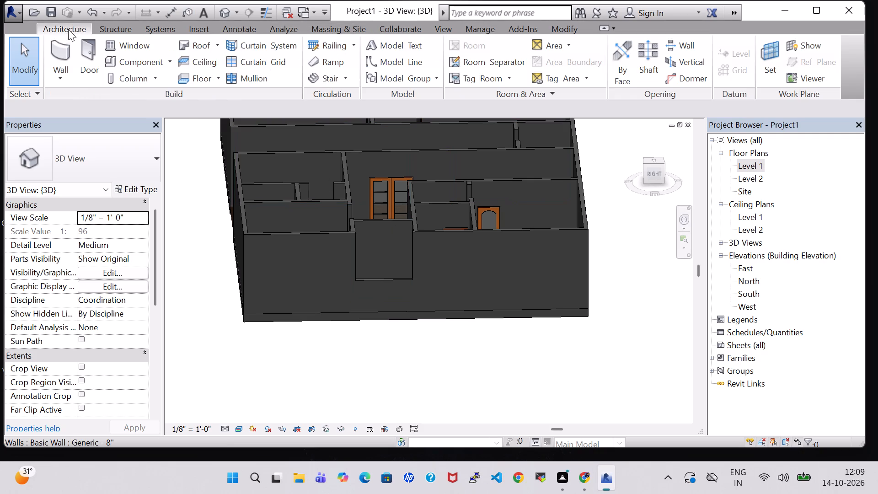
pyautogui.click(316, 48)
pyautogui.scroll(6, 335, 329)
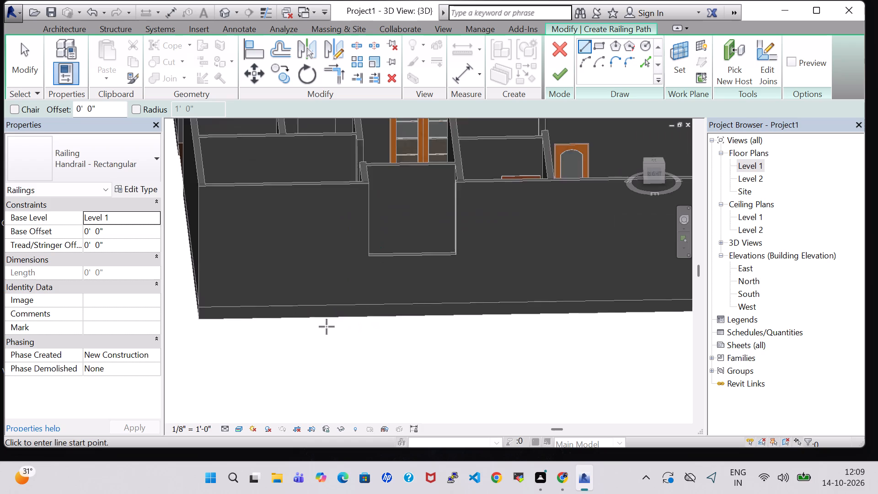
pyautogui.scroll(2, 327, 327)
pyautogui.keyDown('shift'); pyautogui.moveTo(477, 233); pyautogui.dragTo(423, 253, button='middle'); pyautogui.keyUp('shift')
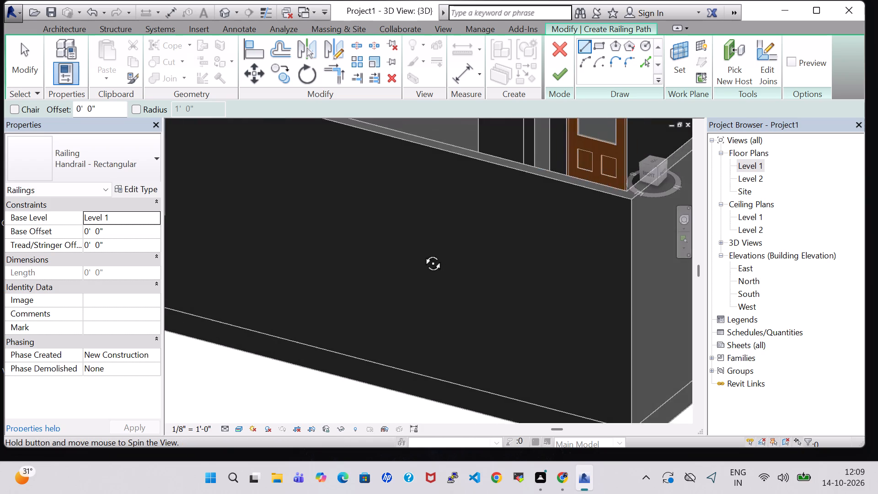
pyautogui.keyDown('shift'); pyautogui.moveTo(423, 253); pyautogui.dragTo(461, 275, button='middle'); pyautogui.keyUp('shift')
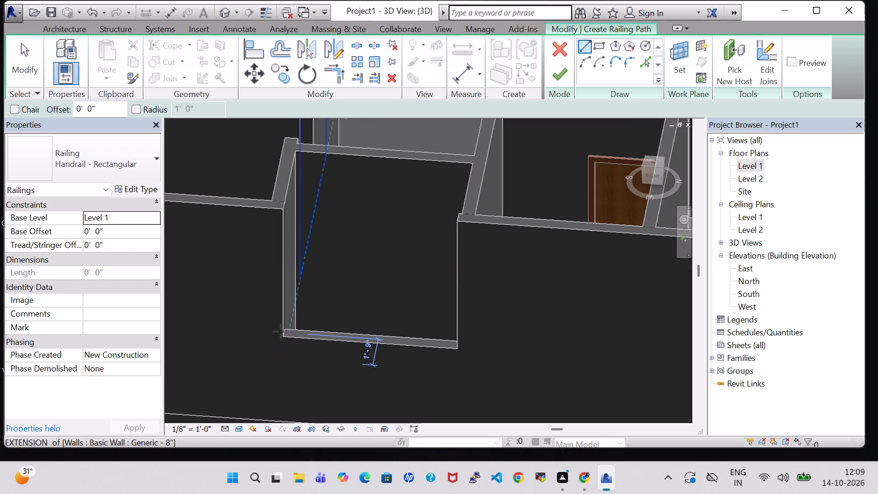
pyautogui.scroll(9, 284, 333)
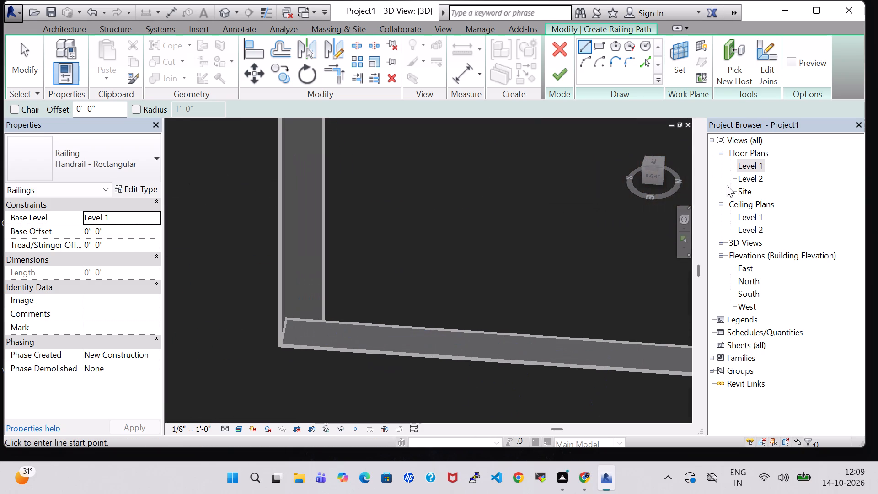
pyautogui.doubleClick(740, 166)
pyautogui.scroll(-3, 596, 260)
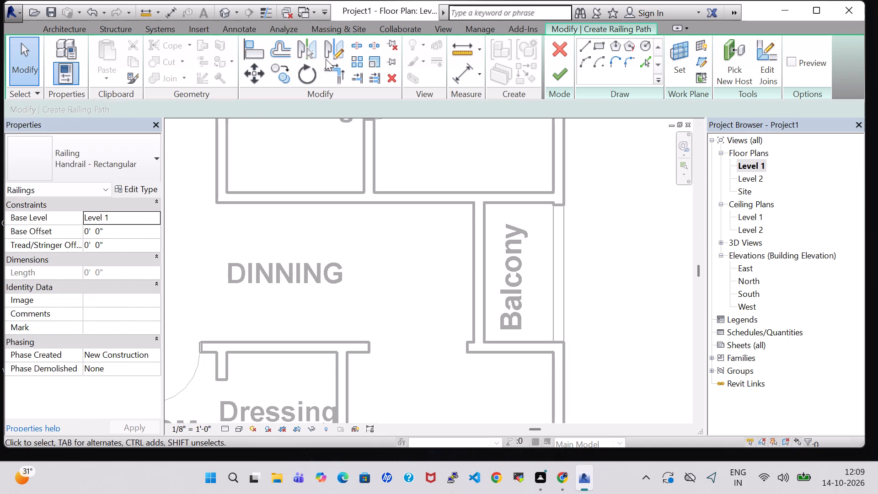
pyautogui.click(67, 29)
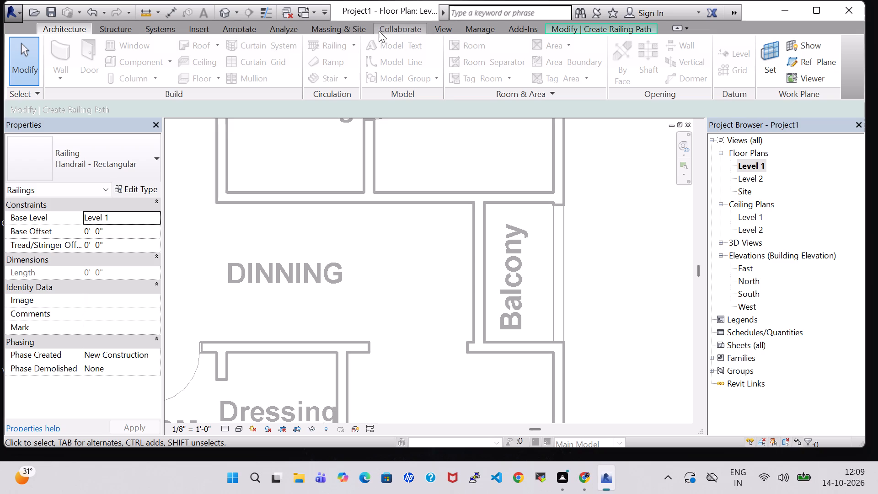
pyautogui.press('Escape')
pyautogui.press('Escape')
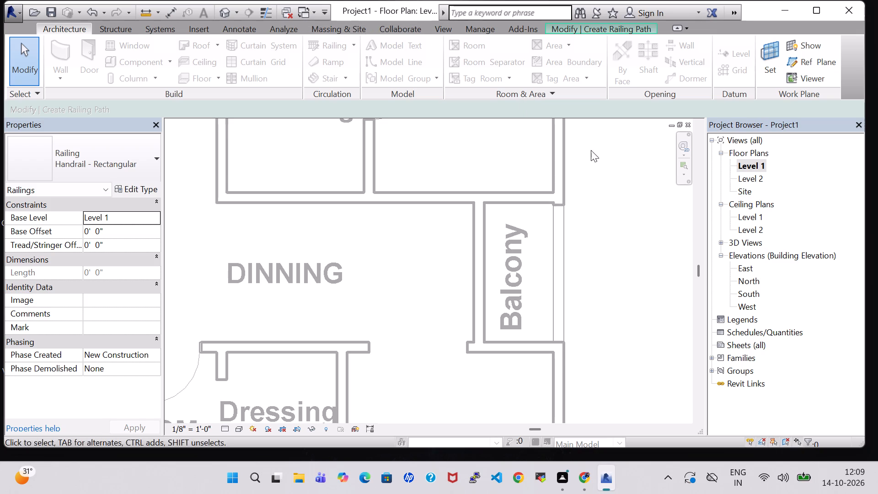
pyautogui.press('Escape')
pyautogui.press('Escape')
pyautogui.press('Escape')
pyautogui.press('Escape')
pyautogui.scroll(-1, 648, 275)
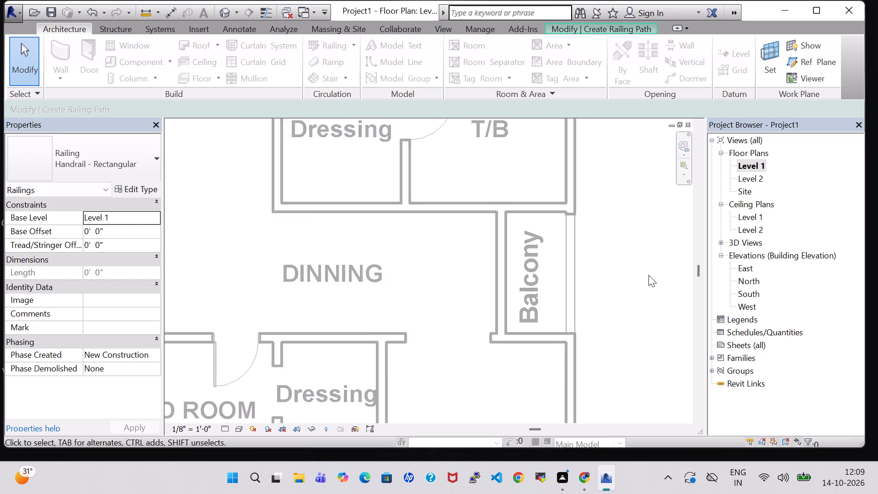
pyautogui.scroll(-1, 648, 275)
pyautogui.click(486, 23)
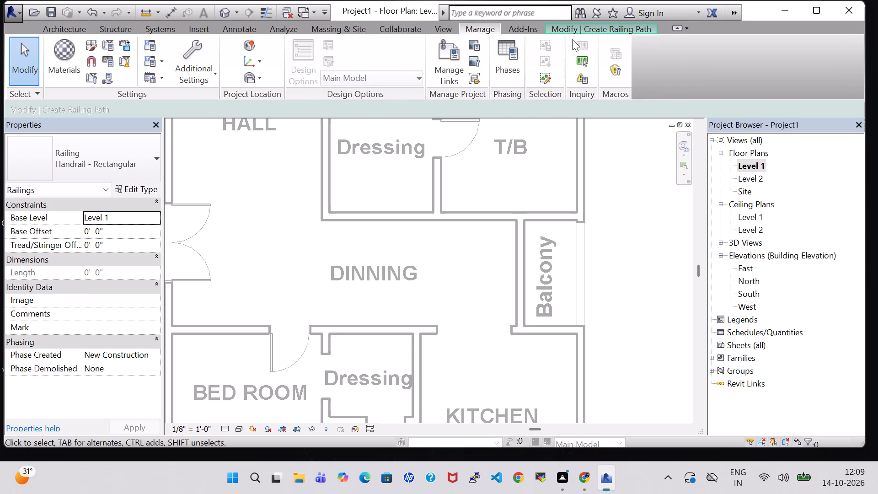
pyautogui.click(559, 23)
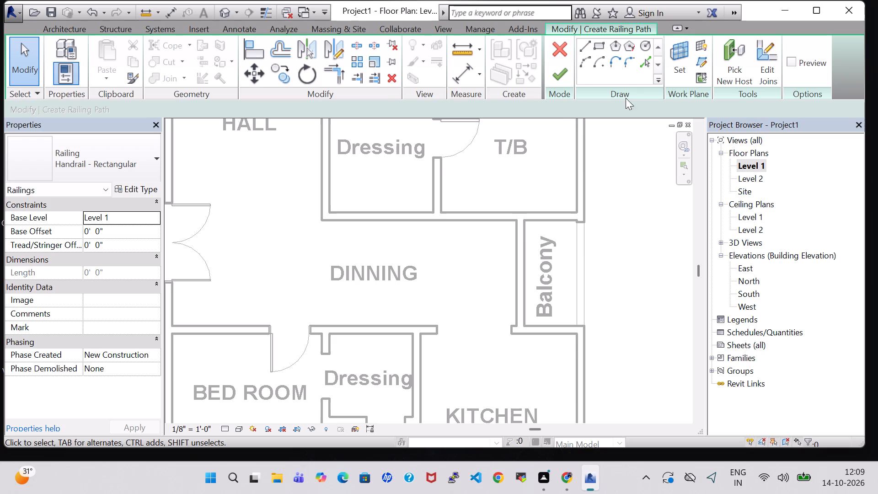
# Draw the railing path about 6' 10" long along the centreline of the Balcony's low east wall, set its Base Offset to 4' 0", and finish it.
pyautogui.click(580, 46)
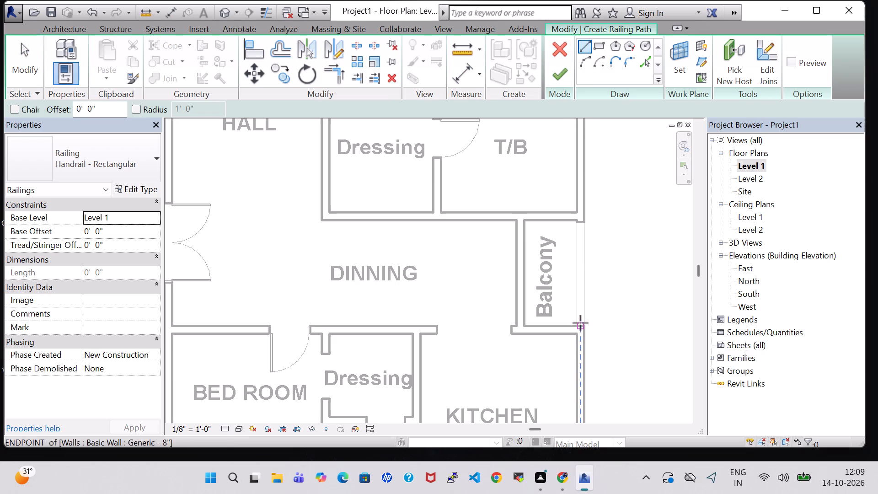
pyautogui.click(582, 326)
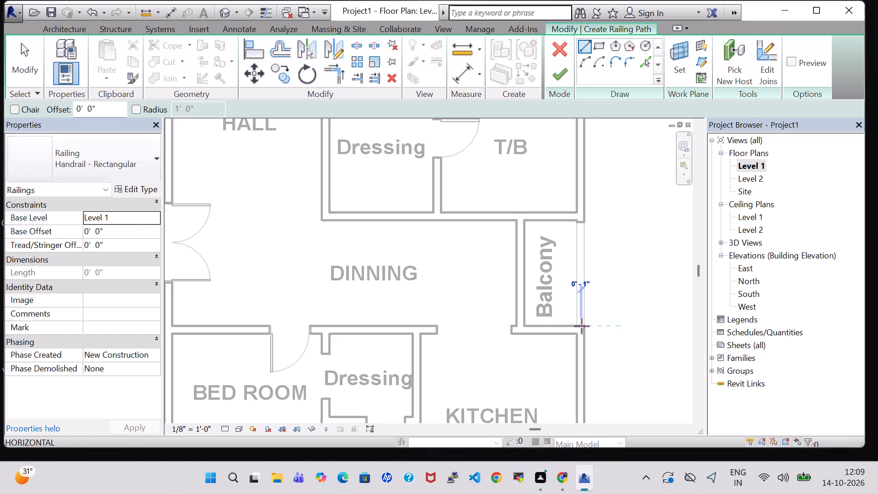
pyautogui.click(582, 220)
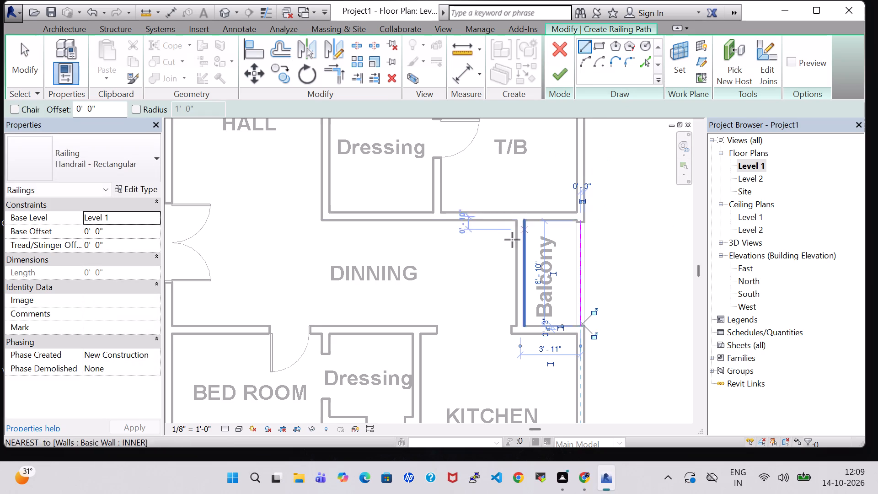
pyautogui.click(88, 232)
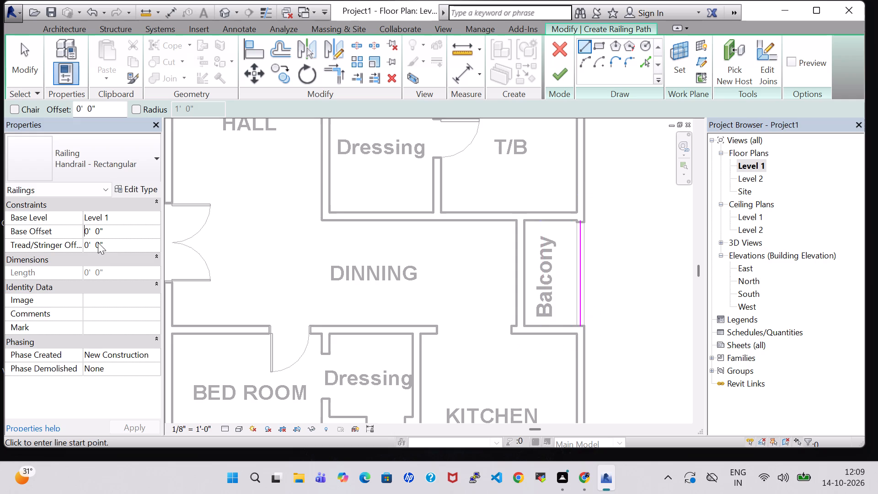
pyautogui.press('Right')
pyautogui.press('BackSpace')
pyautogui.press('4')
pyautogui.press('Return')
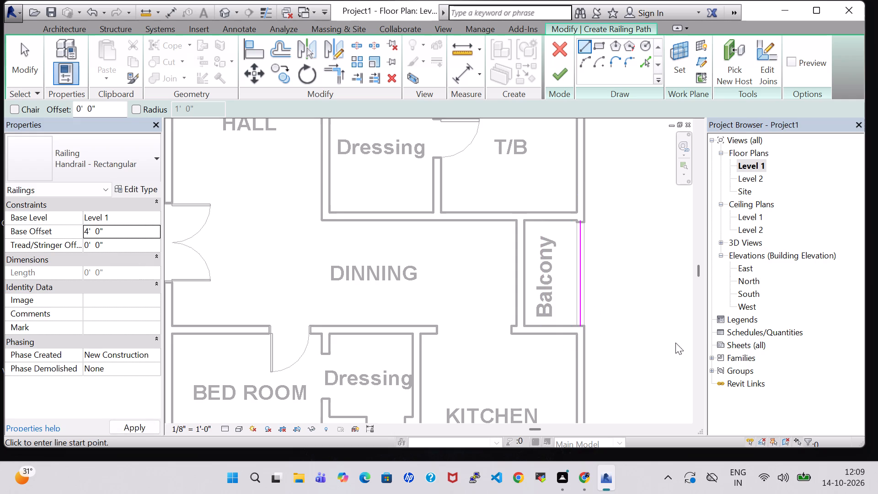
pyautogui.click(564, 69)
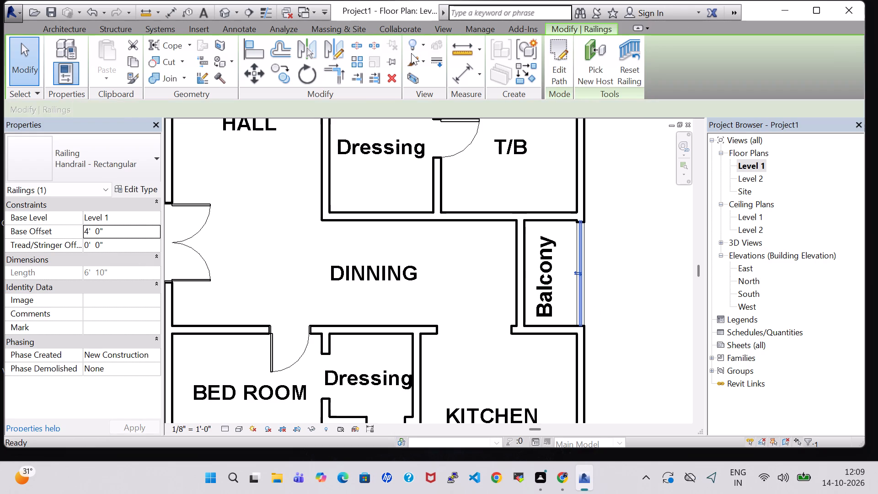
# In the 3D view, change the Balcony railing's type to Glass Panel - Bottom Fill.
pyautogui.click(221, 14)
pyautogui.scroll(-7, 537, 265)
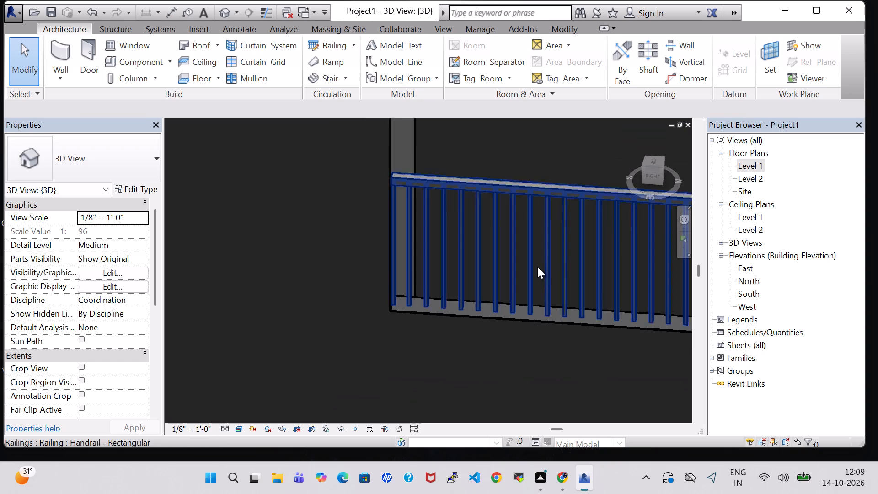
pyautogui.keyDown('shift'); pyautogui.moveTo(540, 354); pyautogui.dragTo(547, 357, button='middle'); pyautogui.keyUp('shift')
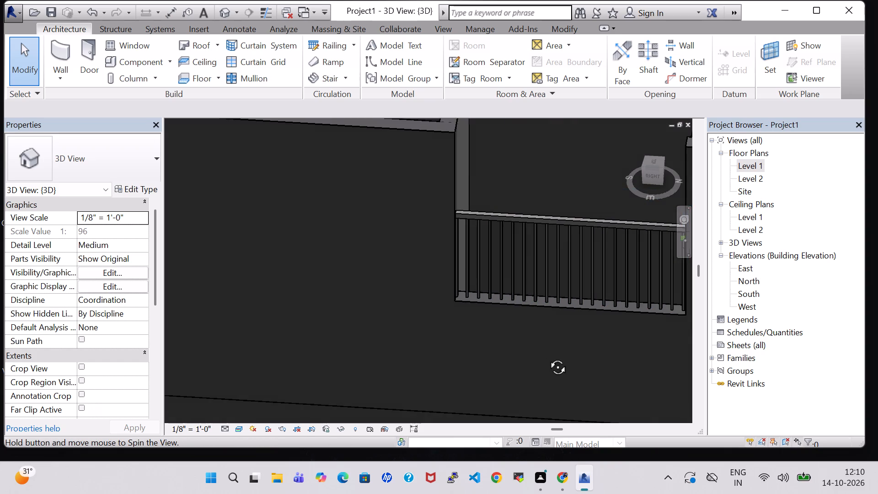
pyautogui.keyDown('shift'); pyautogui.moveTo(547, 357); pyautogui.dragTo(554, 358, button='middle'); pyautogui.keyUp('shift')
pyautogui.moveTo(550, 358); pyautogui.dragTo(387, 319, button='middle')
pyautogui.click(531, 250)
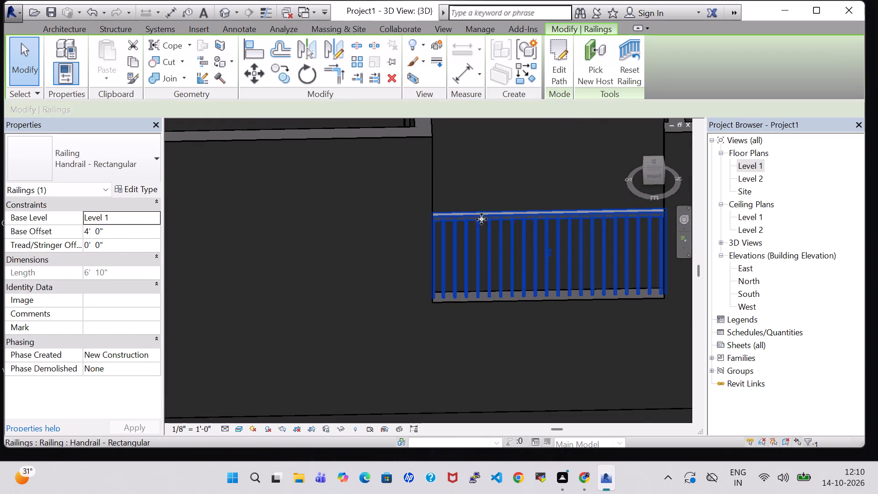
pyautogui.click(77, 161)
pyautogui.click(86, 230)
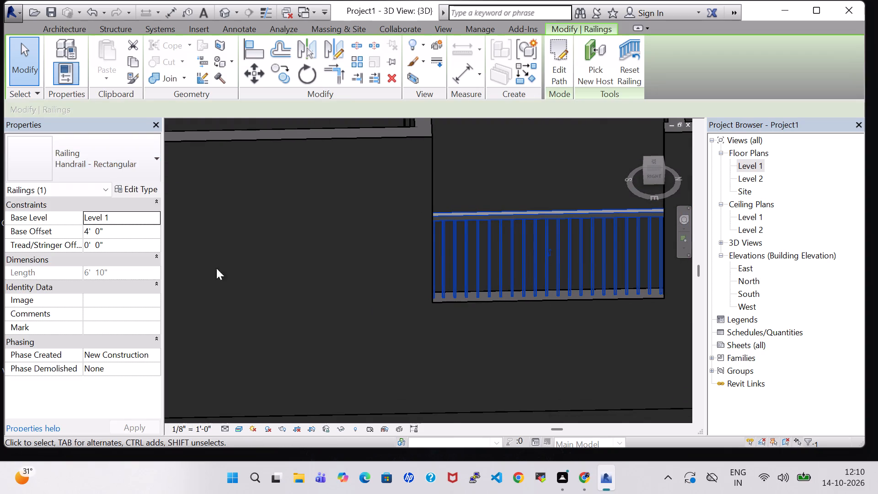
pyautogui.scroll(-4, 243, 273)
pyautogui.scroll(-2, 272, 306)
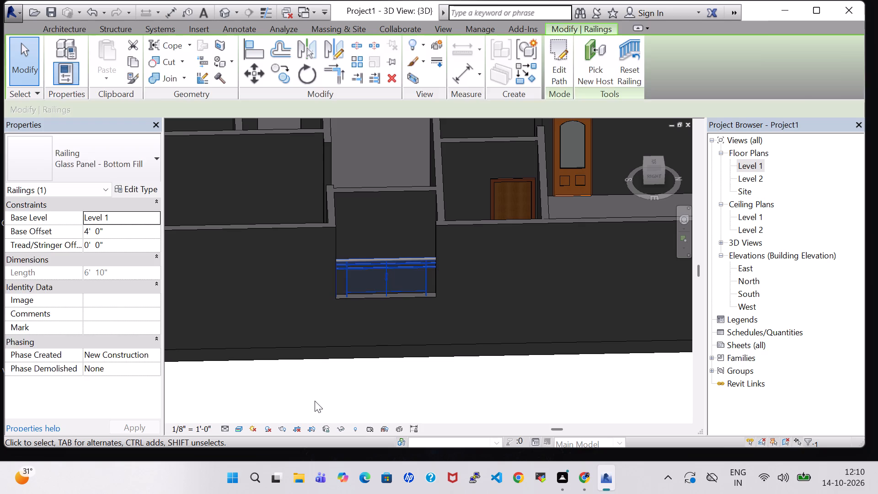
pyautogui.click(315, 401)
pyautogui.keyDown('shift'); pyautogui.moveTo(378, 387); pyautogui.dragTo(380, 395, button='middle'); pyautogui.keyUp('shift')
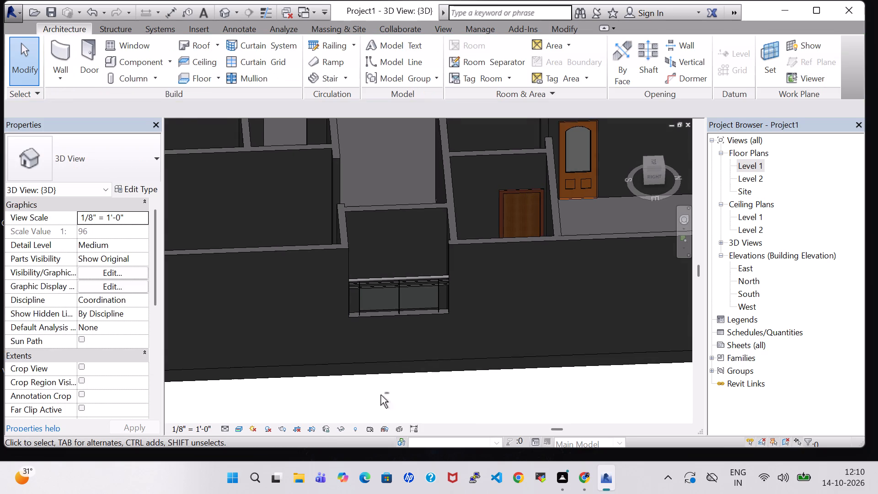
pyautogui.scroll(-1, 380, 390)
pyautogui.keyDown('shift'); pyautogui.moveTo(449, 392); pyautogui.dragTo(514, 392, button='middle'); pyautogui.keyUp('shift')
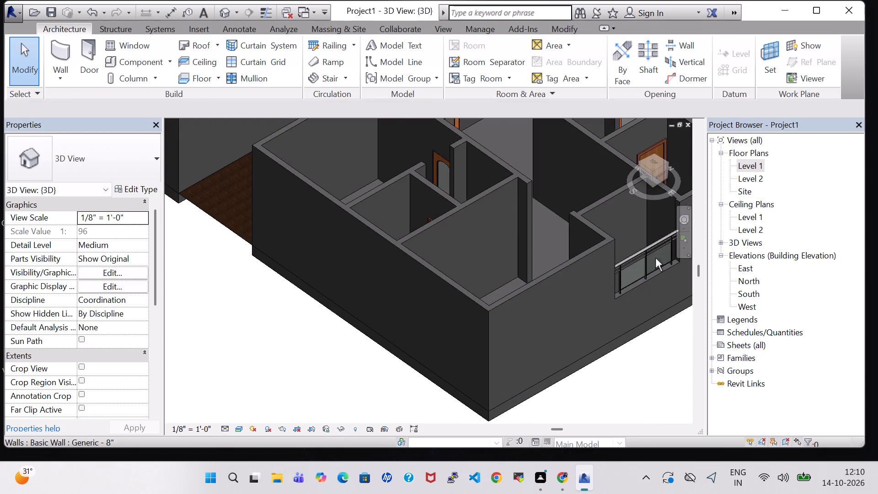
# Open the Level 1 floor plan and select the Kitchen's east exterior wall.
pyautogui.doubleClick(755, 166)
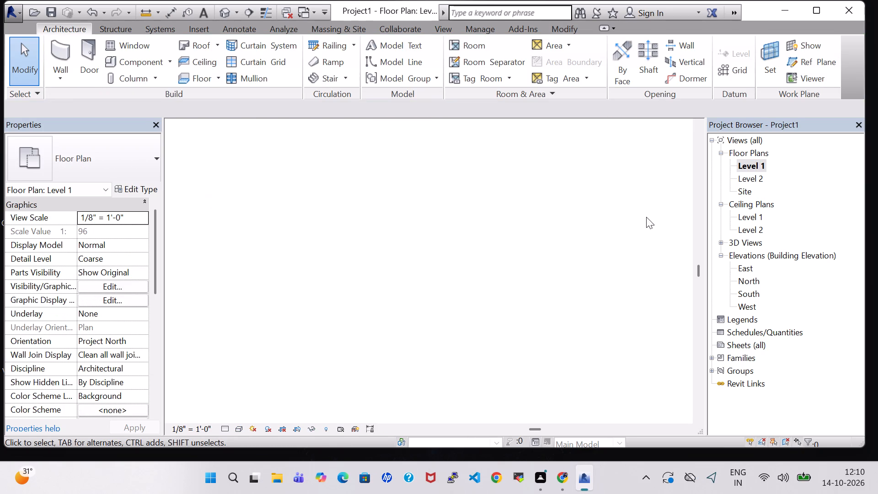
pyautogui.scroll(-6, 615, 222)
pyautogui.moveTo(615, 222); pyautogui.dragTo(605, 205, button='middle')
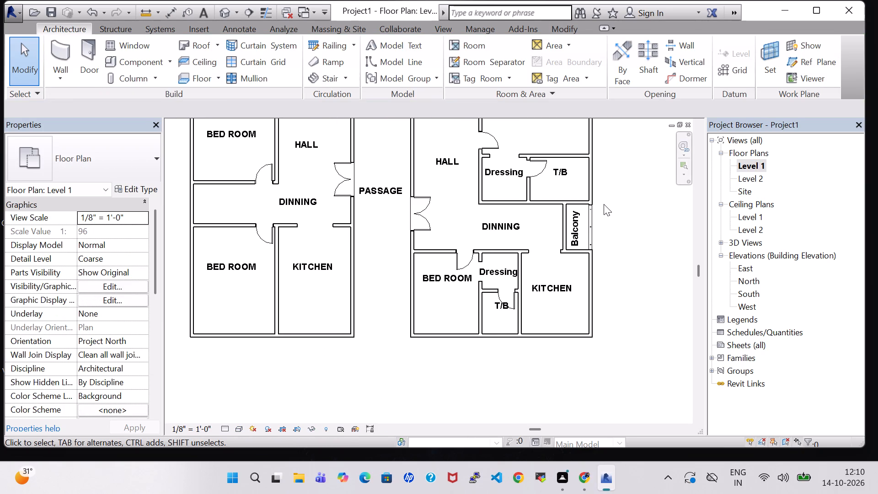
pyautogui.click(591, 259)
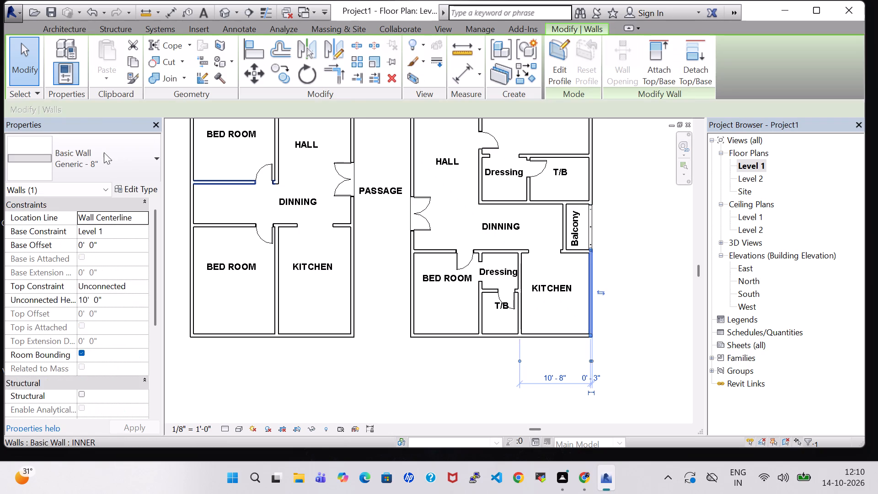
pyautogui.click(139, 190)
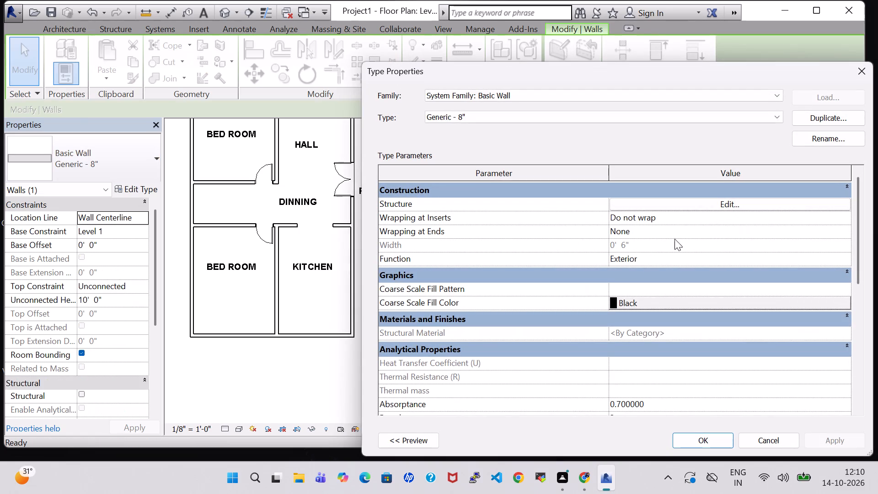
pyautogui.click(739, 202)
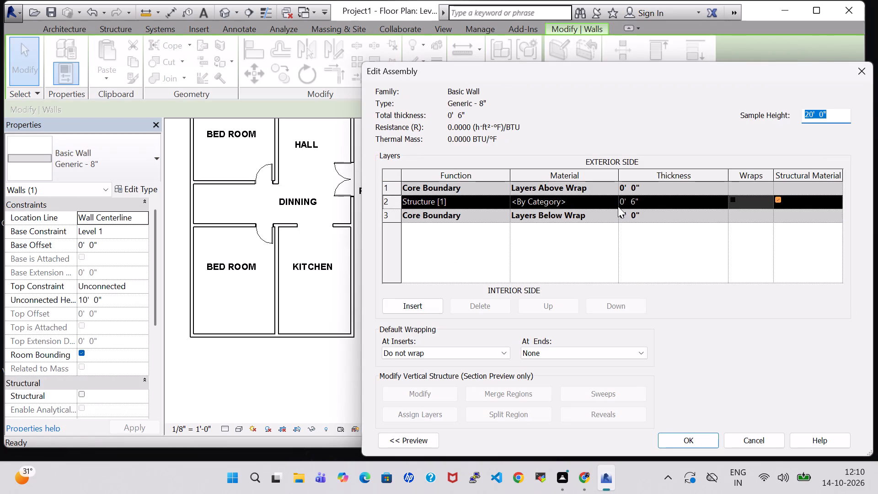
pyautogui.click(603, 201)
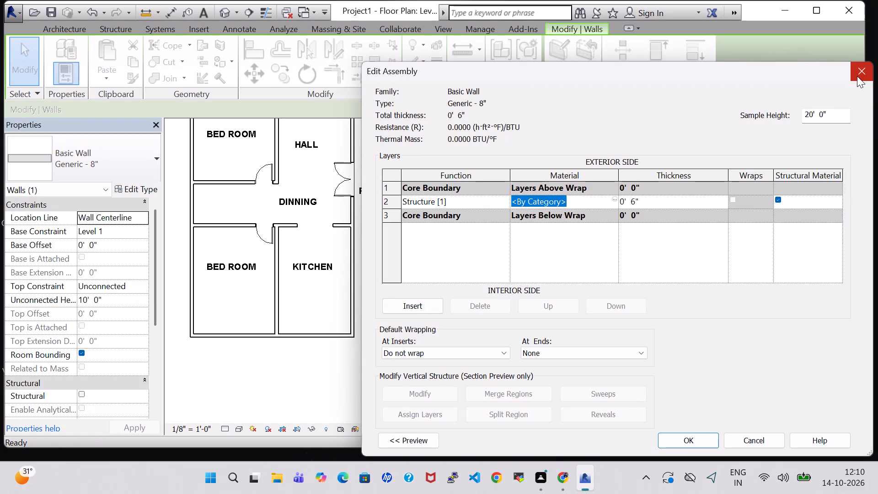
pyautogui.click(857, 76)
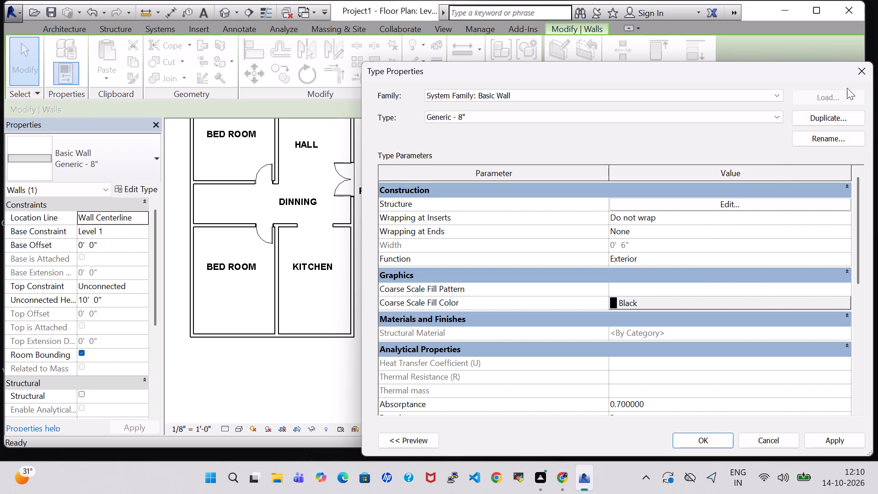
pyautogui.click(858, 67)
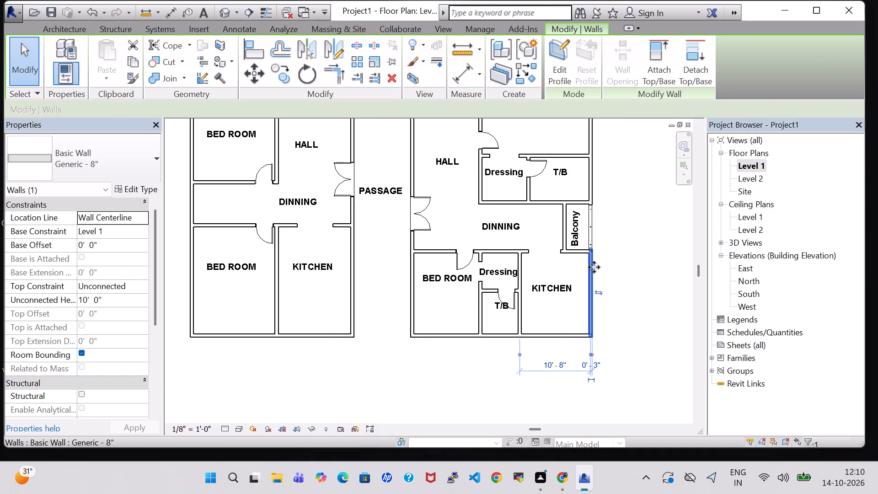
# Set the structure layer thickness of the Kitchen east wall's type, Generic - 8", to 0' 8" and apply it.
pyautogui.click(139, 189)
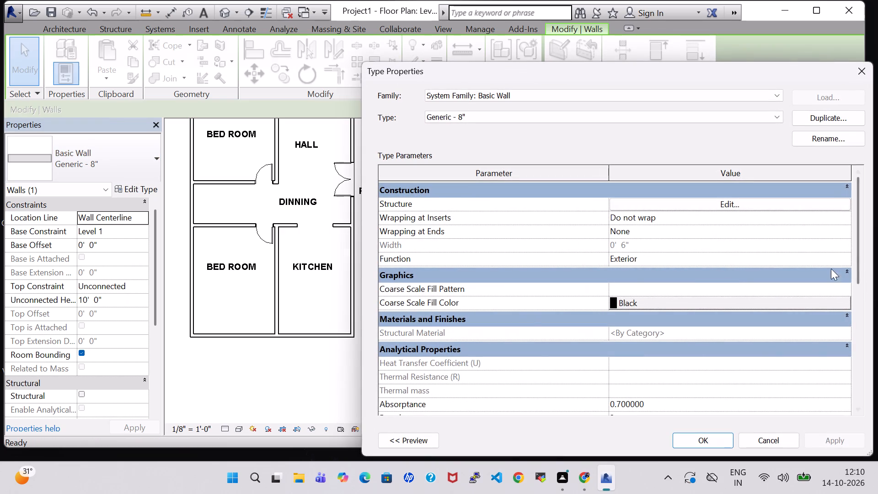
pyautogui.click(728, 208)
pyautogui.scroll(3, 578, 272)
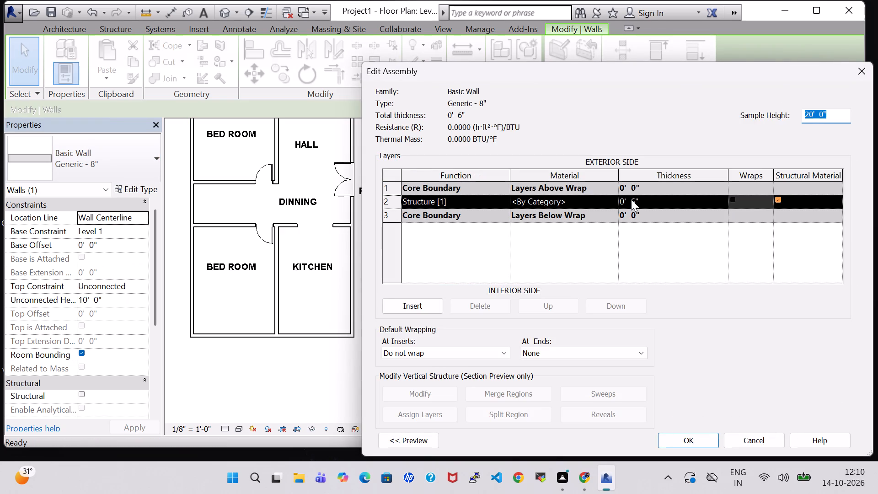
pyautogui.click(637, 201)
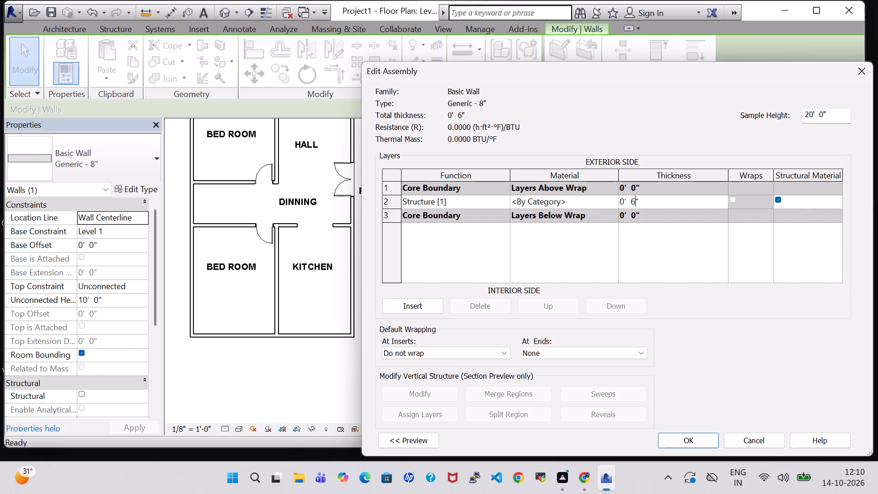
pyautogui.press('BackSpace')
pyautogui.press('8')
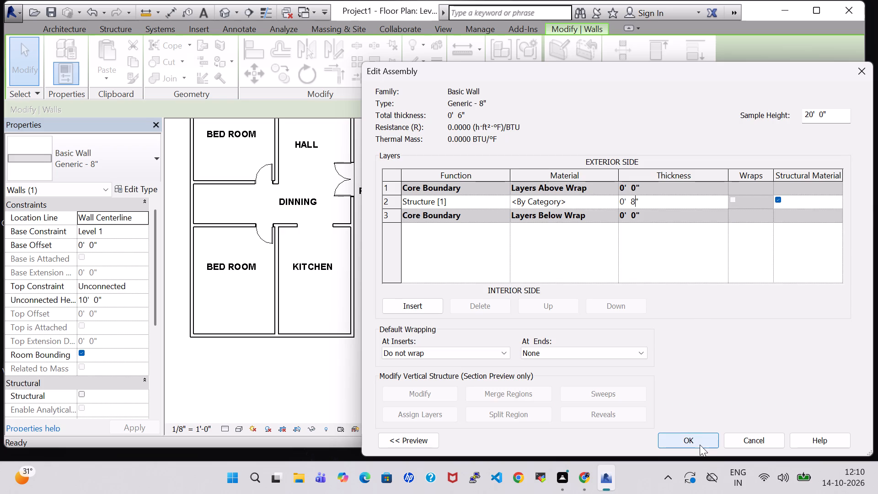
pyautogui.click(700, 445)
pyautogui.click(838, 445)
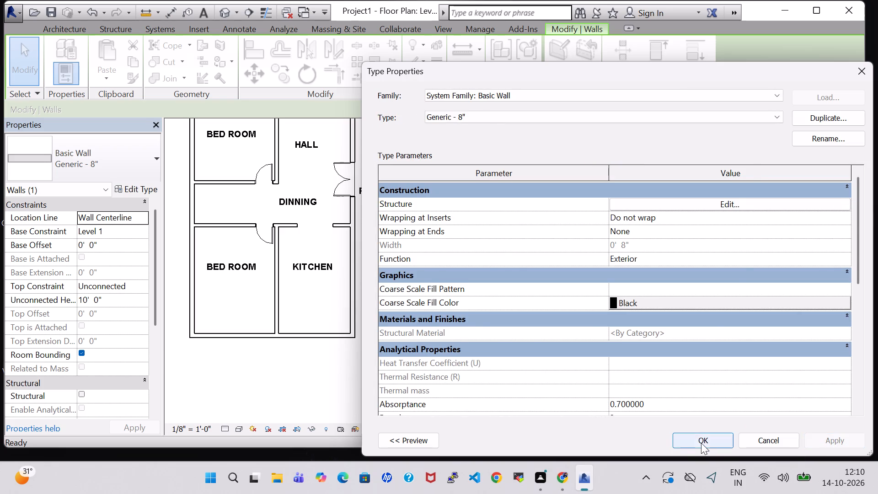
pyautogui.click(701, 443)
pyautogui.click(637, 347)
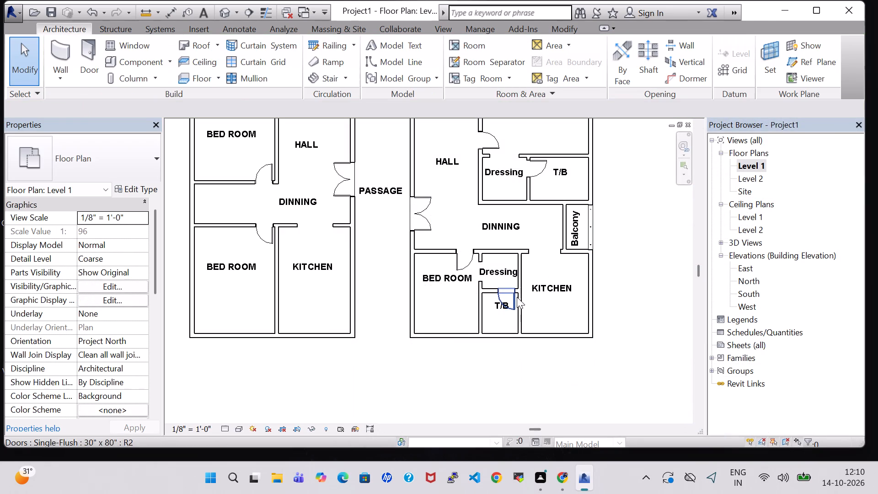
# Assign the Brick, Common material to the structure layer of the south exterior wall's type, Generic - 8", and apply it.
pyautogui.click(467, 336)
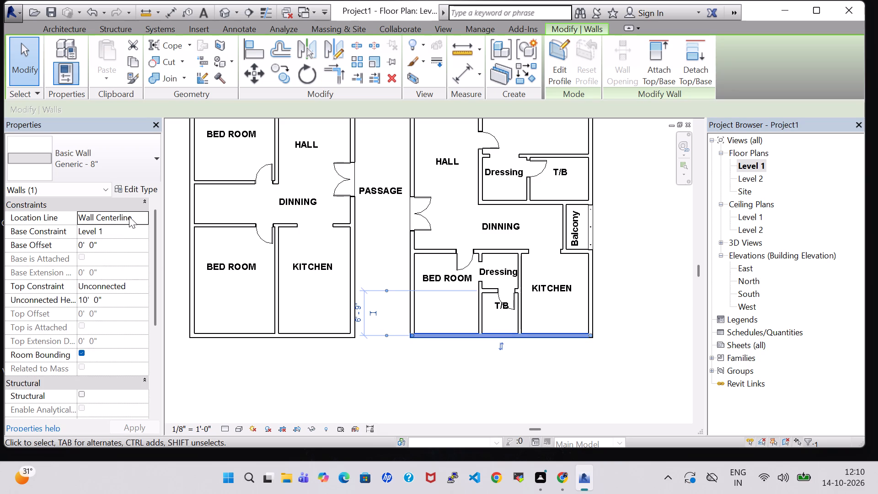
pyautogui.click(134, 192)
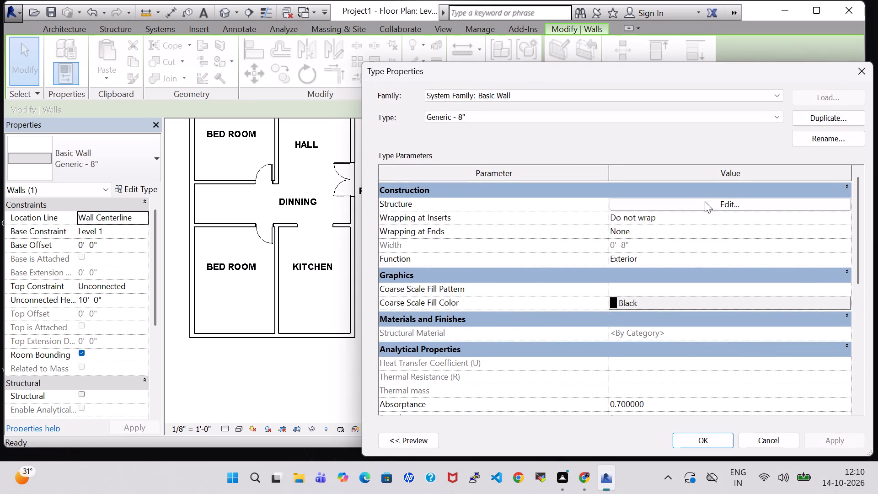
pyautogui.click(705, 201)
pyautogui.click(610, 204)
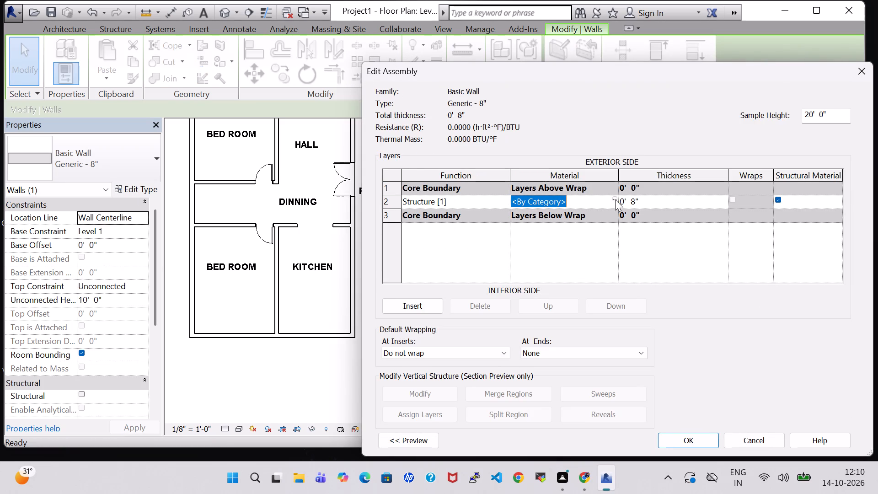
pyautogui.click(615, 199)
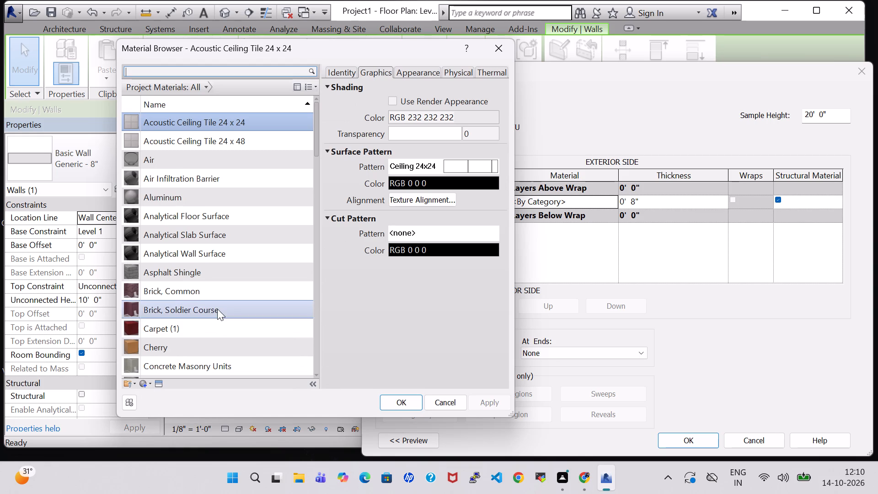
pyautogui.click(212, 287)
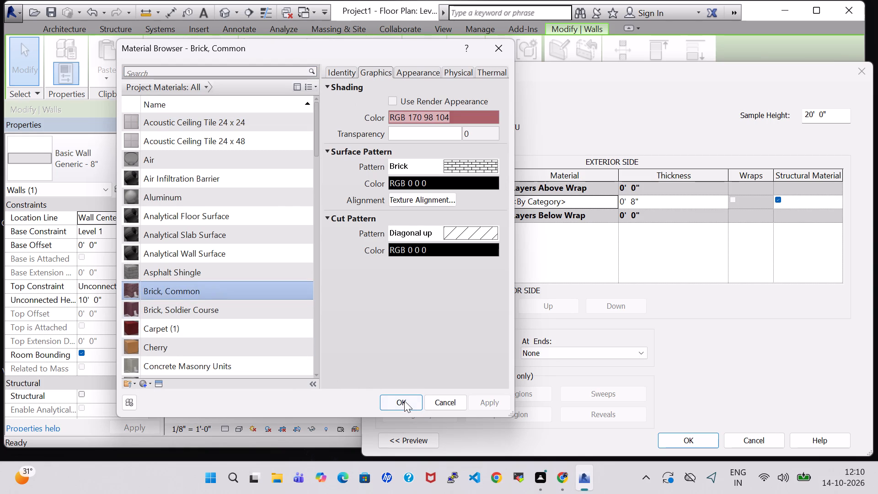
pyautogui.click(404, 401)
pyautogui.click(676, 440)
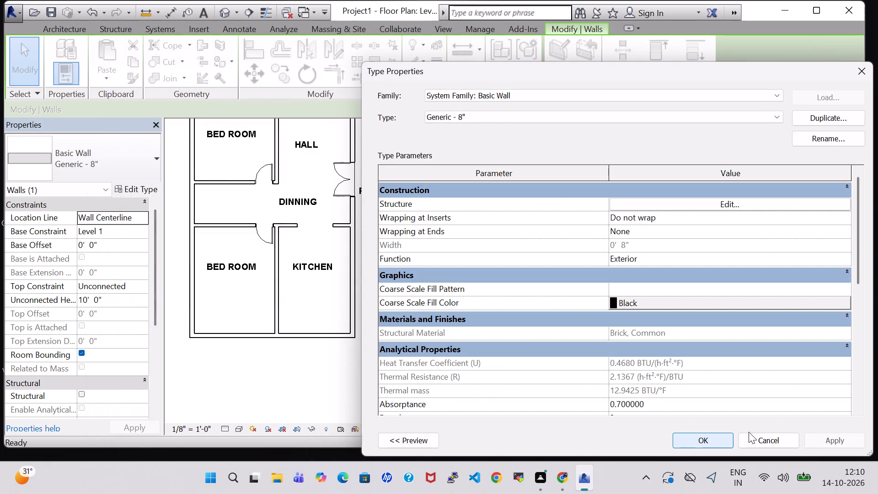
pyautogui.click(854, 445)
pyautogui.click(696, 442)
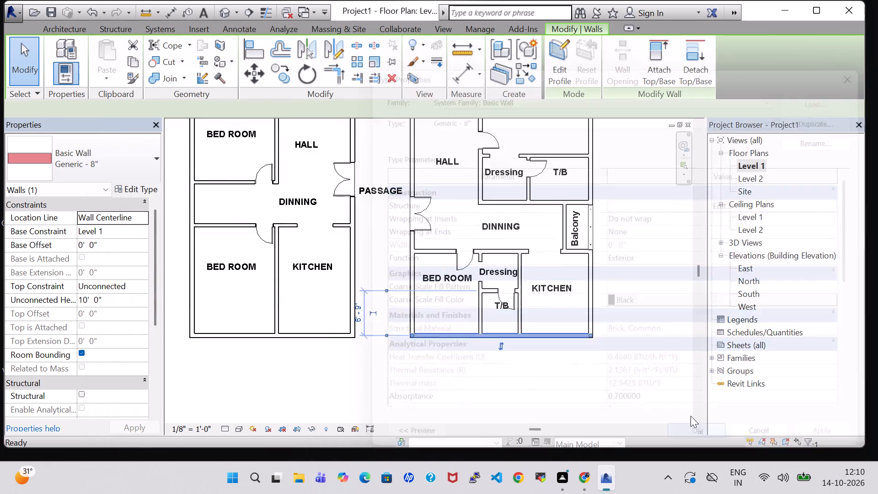
pyautogui.click(637, 284)
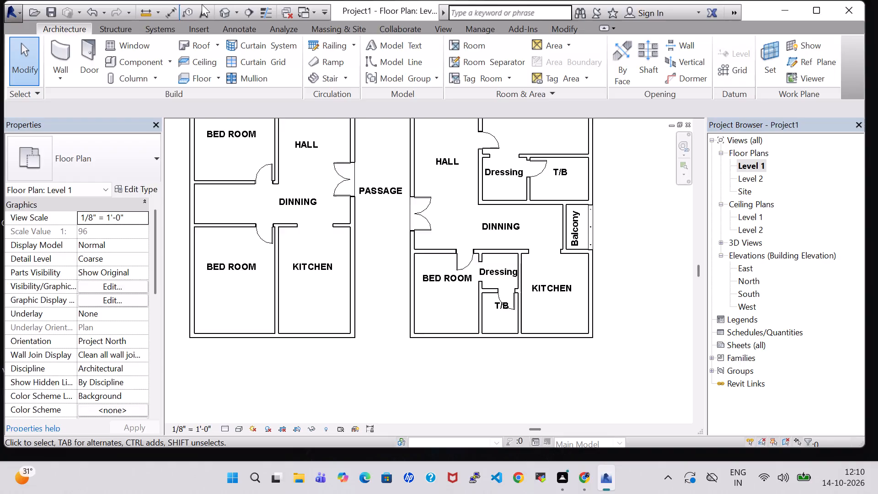
# In the 3D view, assign the Brick, Soldier Course material to the structure layer of the INNER wall type and apply it.
pyautogui.click(228, 11)
pyautogui.scroll(-4, 394, 175)
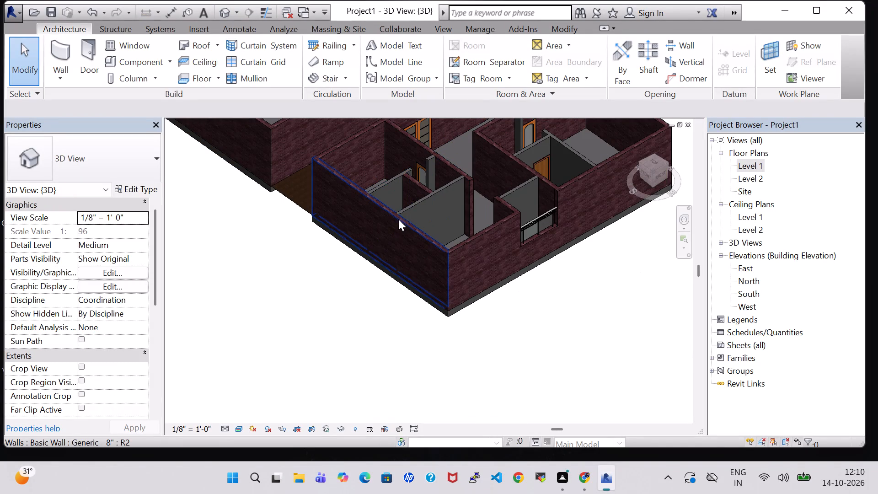
pyautogui.keyDown('shift'); pyautogui.moveTo(283, 324); pyautogui.dragTo(374, 274, button='middle'); pyautogui.keyUp('shift')
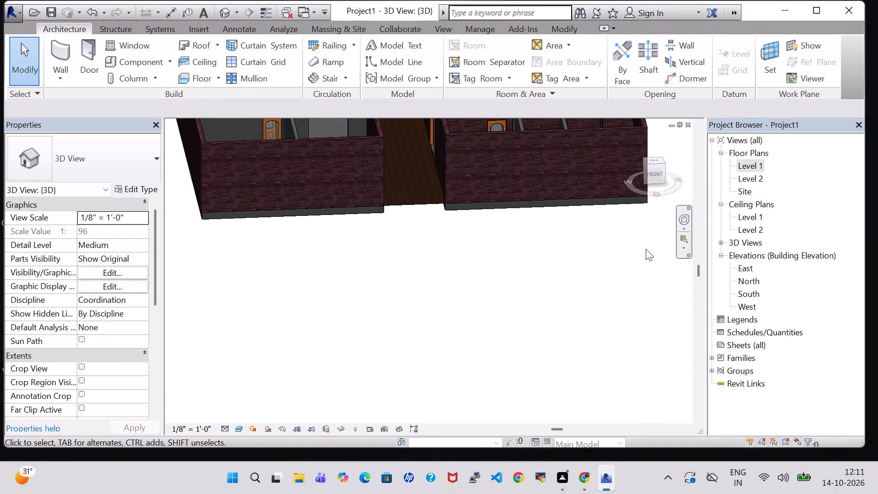
pyautogui.moveTo(562, 259); pyautogui.dragTo(520, 332, button='middle')
pyautogui.keyDown('shift'); pyautogui.moveTo(636, 268); pyautogui.dragTo(630, 275, button='middle'); pyautogui.keyUp('shift')
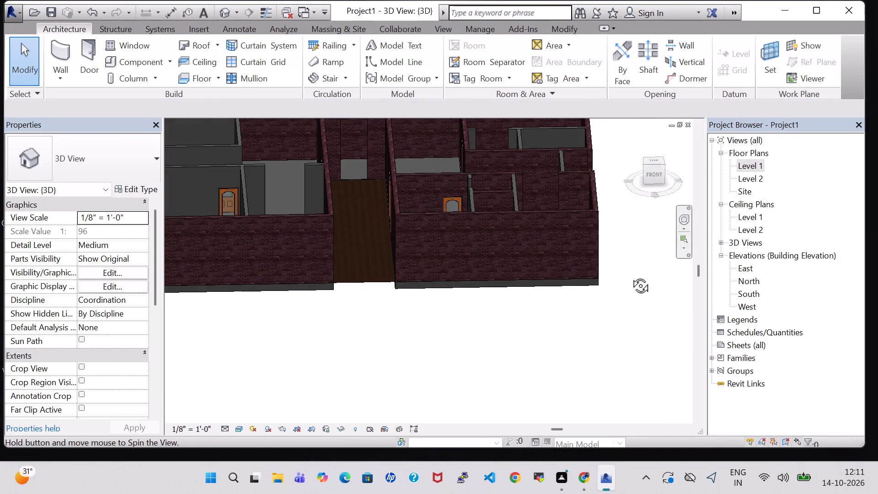
pyautogui.keyDown('shift'); pyautogui.moveTo(630, 275); pyautogui.dragTo(599, 349, button='middle'); pyautogui.keyUp('shift')
pyautogui.keyDown('shift'); pyautogui.moveTo(604, 301); pyautogui.dragTo(610, 338, button='middle'); pyautogui.keyUp('shift')
pyautogui.click(493, 273)
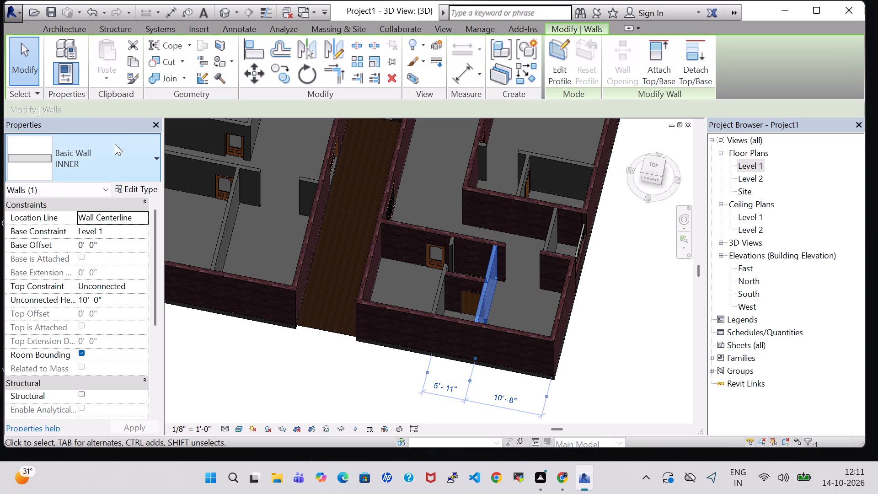
pyautogui.click(132, 190)
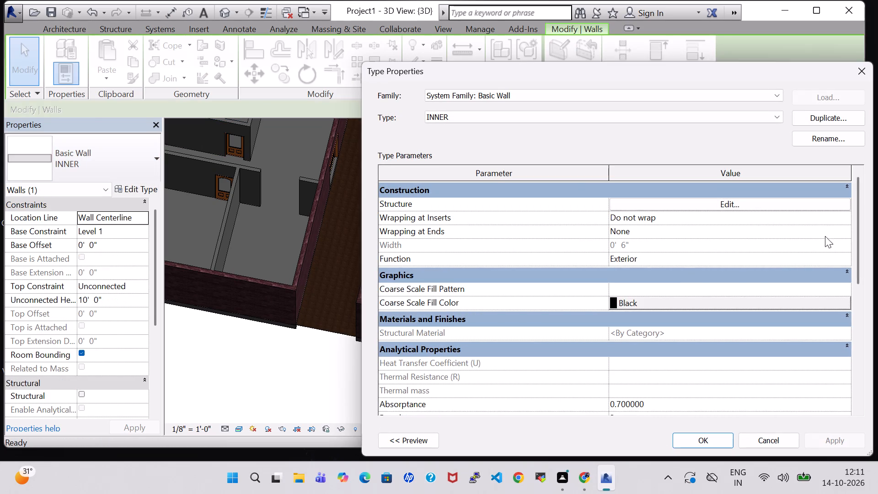
pyautogui.click(713, 203)
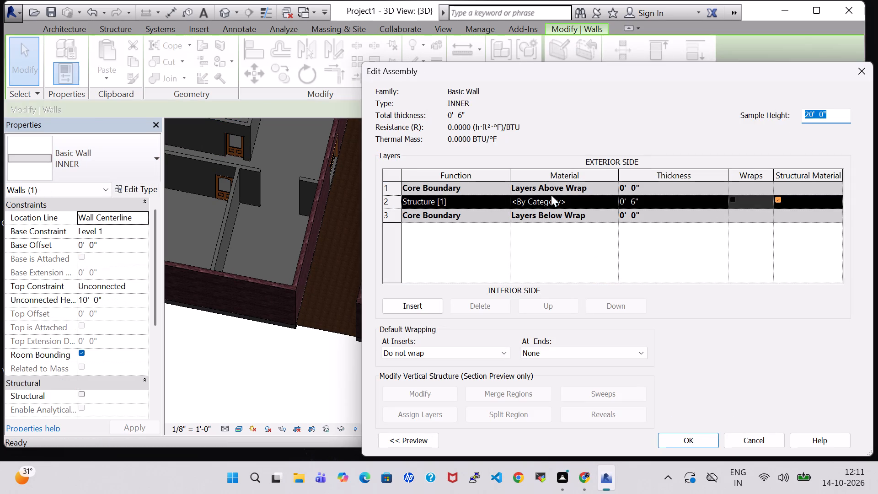
pyautogui.click(578, 202)
pyautogui.click(615, 197)
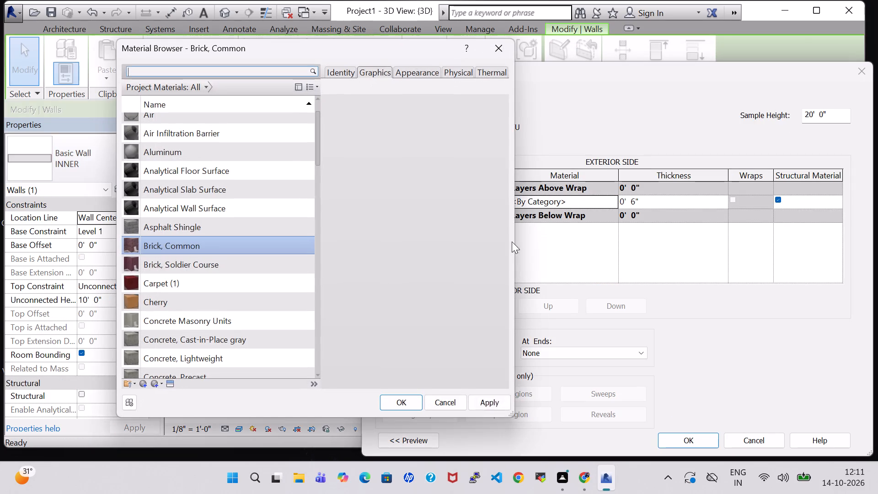
pyautogui.click(197, 262)
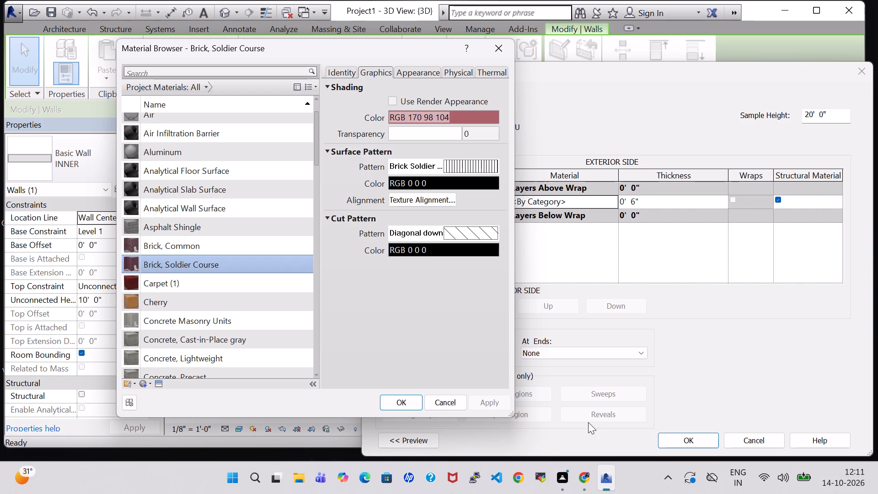
pyautogui.click(394, 400)
pyautogui.click(709, 442)
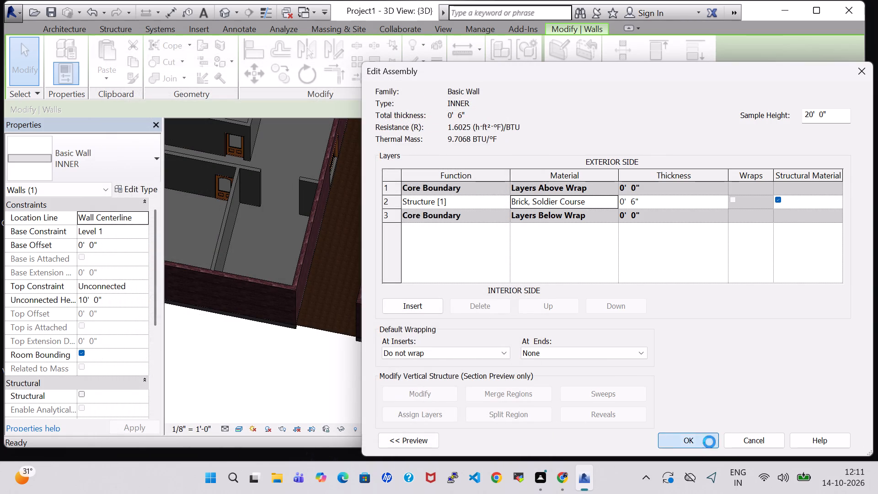
pyautogui.click(843, 439)
pyautogui.click(690, 444)
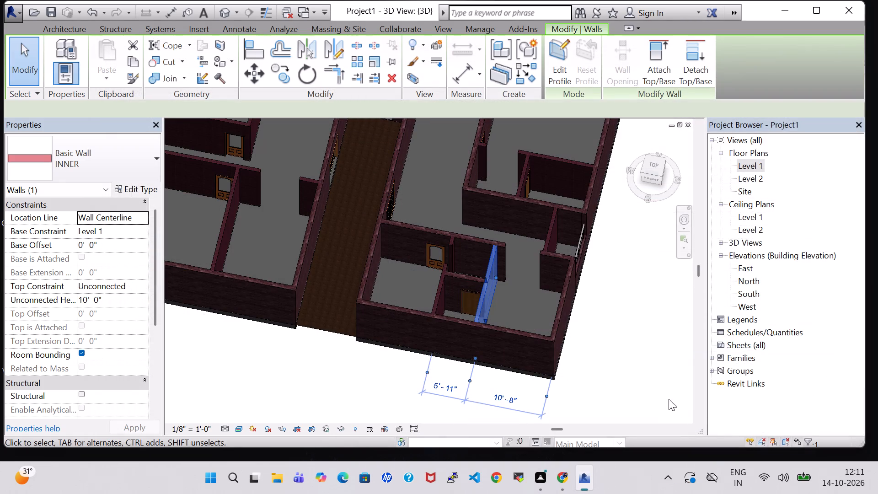
# In the Level 1 plan, cut an opening between the east DINNING area and the Balcony by splitting the wall twice and deleting the middle segment.
pyautogui.keyDown('shift'); pyautogui.moveTo(629, 305); pyautogui.dragTo(563, 208, button='middle'); pyautogui.keyUp('shift')
pyautogui.keyDown('shift'); pyautogui.moveTo(657, 386); pyautogui.dragTo(589, 326, button='middle'); pyautogui.keyUp('shift')
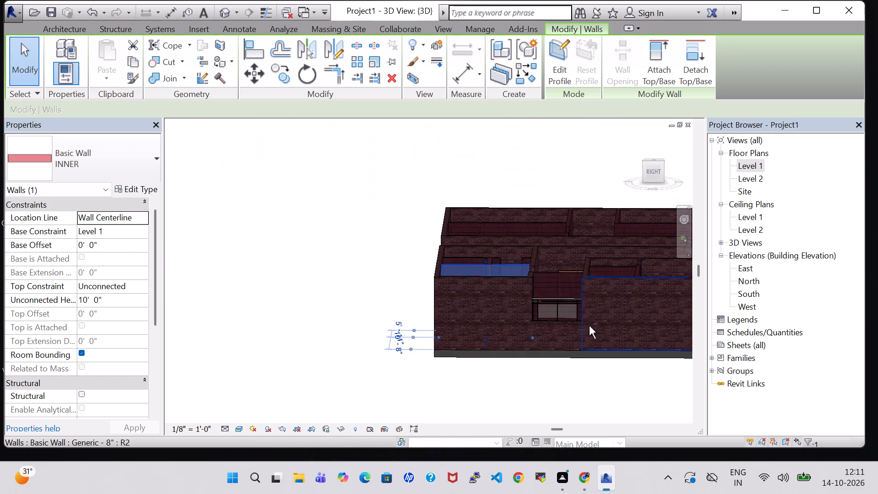
pyautogui.scroll(-1, 588, 331)
pyautogui.scroll(8, 587, 335)
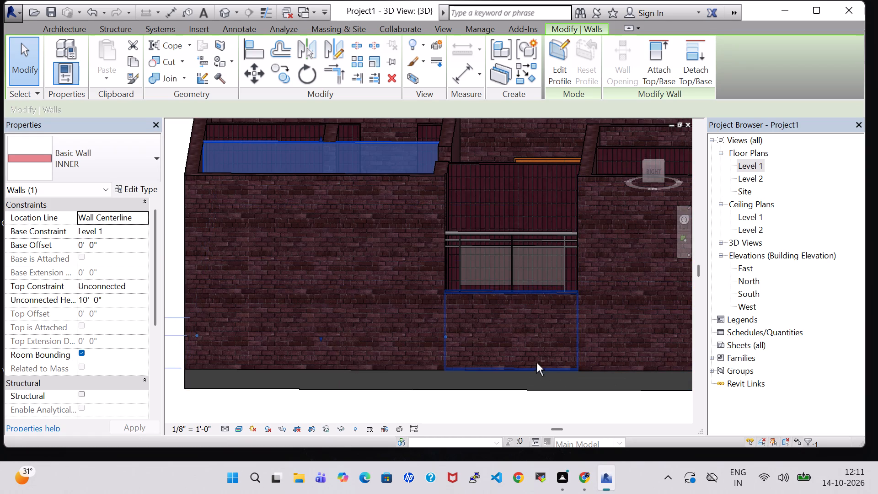
pyautogui.keyDown('shift'); pyautogui.moveTo(536, 363); pyautogui.dragTo(546, 432, button='middle'); pyautogui.keyUp('shift')
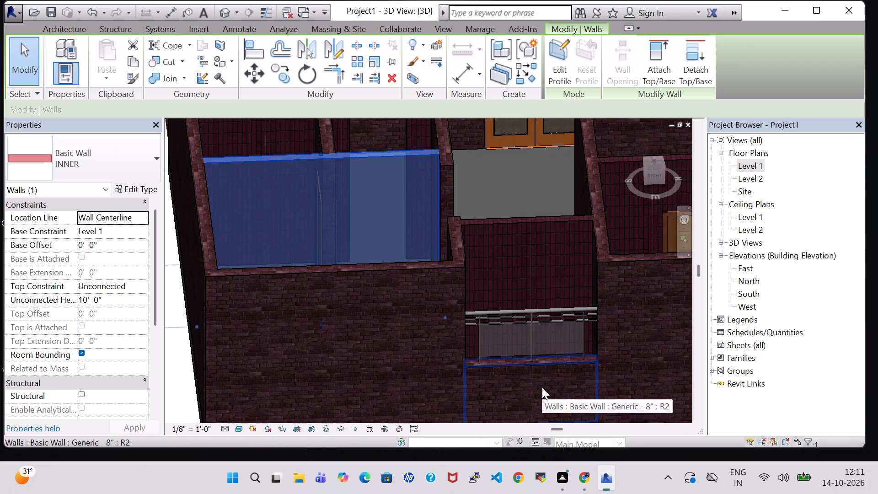
pyautogui.keyDown('shift'); pyautogui.moveTo(542, 387); pyautogui.dragTo(663, 355, button='middle'); pyautogui.keyUp('shift')
pyautogui.doubleClick(760, 168)
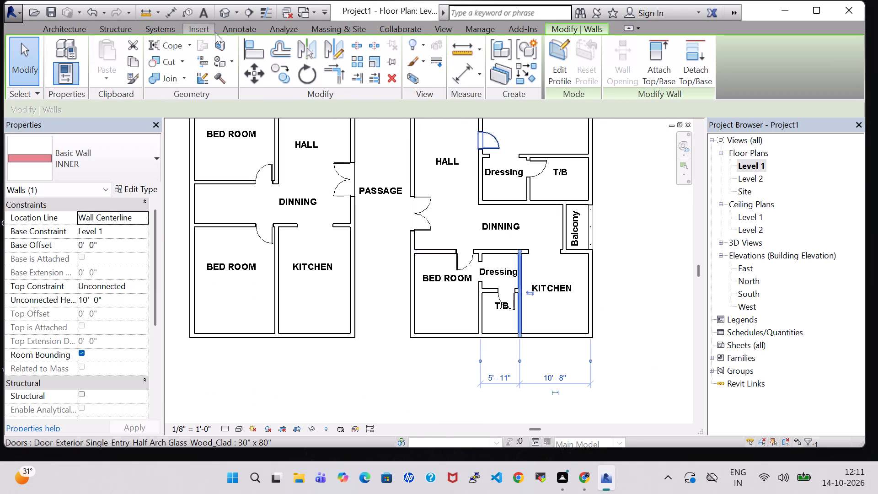
pyautogui.click(349, 48)
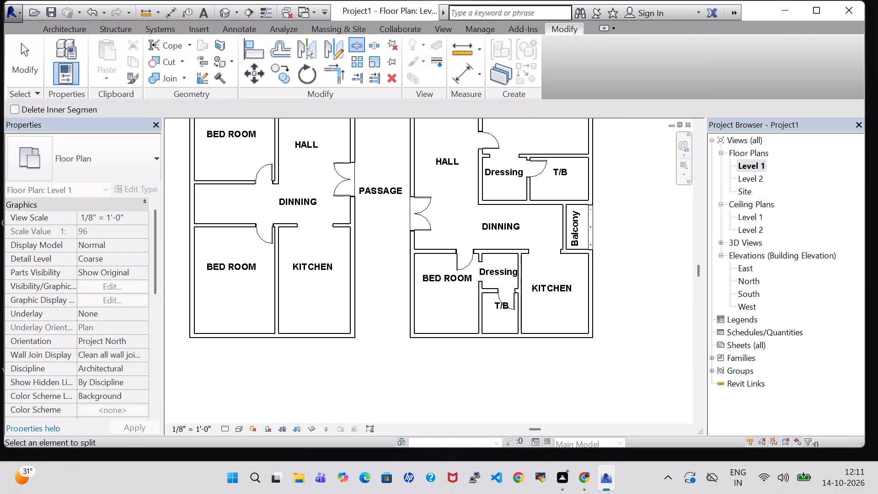
pyautogui.scroll(2, 566, 247)
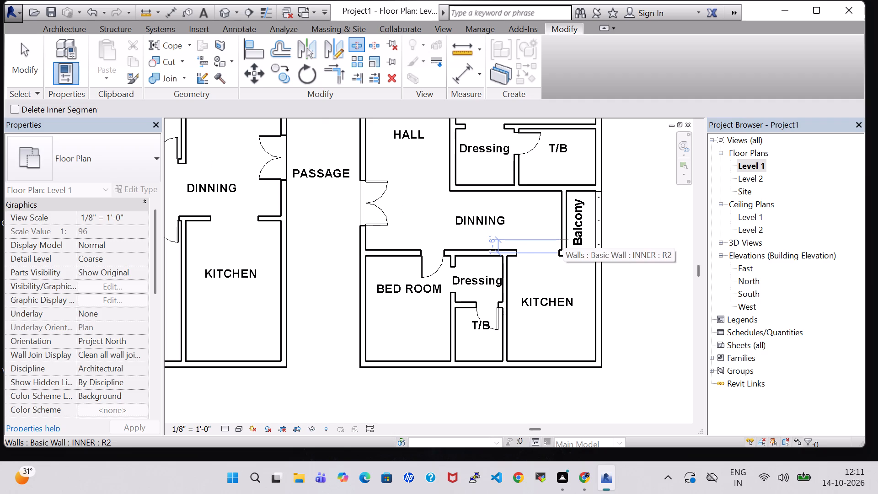
pyautogui.click(564, 233)
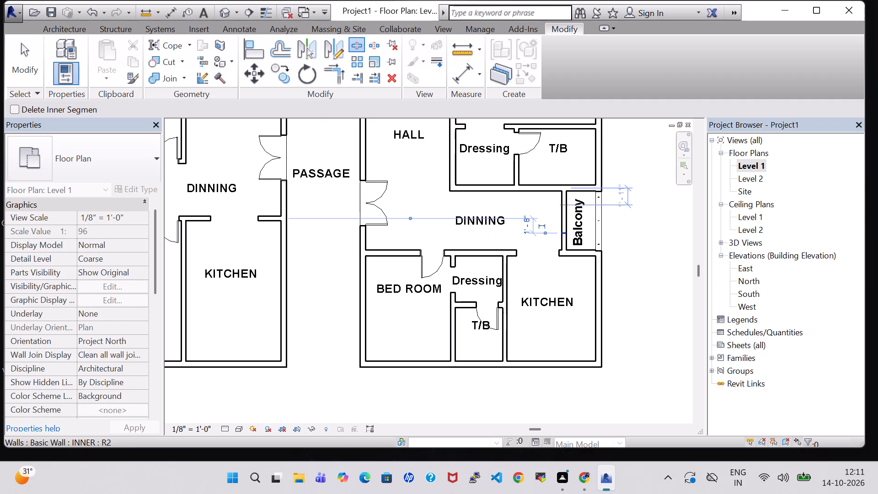
pyautogui.click(564, 205)
pyautogui.press('Escape')
pyautogui.press('Escape')
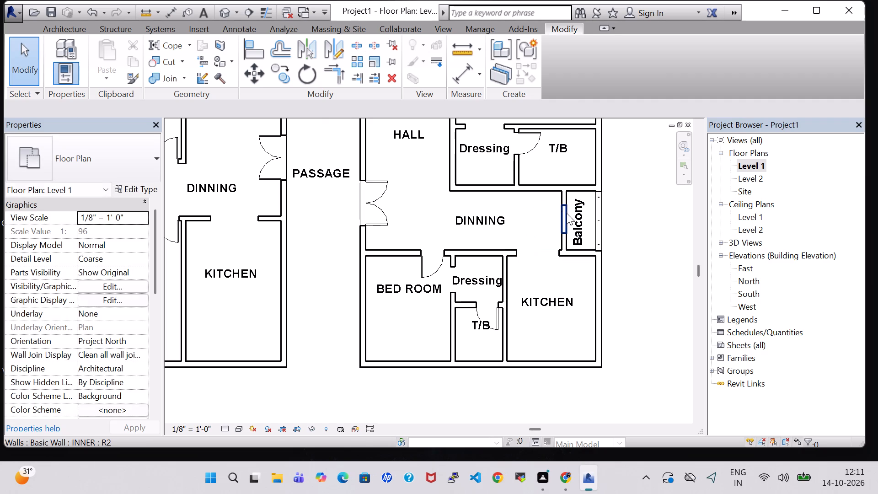
pyautogui.click(567, 213)
pyautogui.press('Delete')
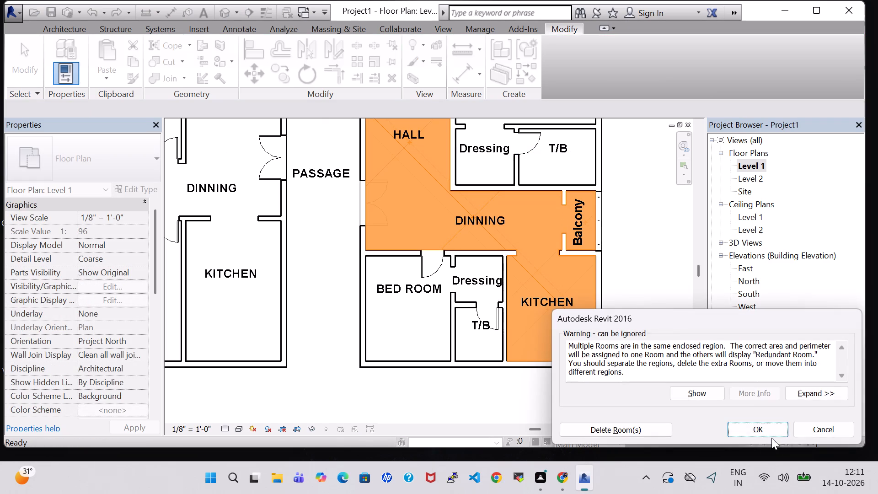
pyautogui.click(765, 426)
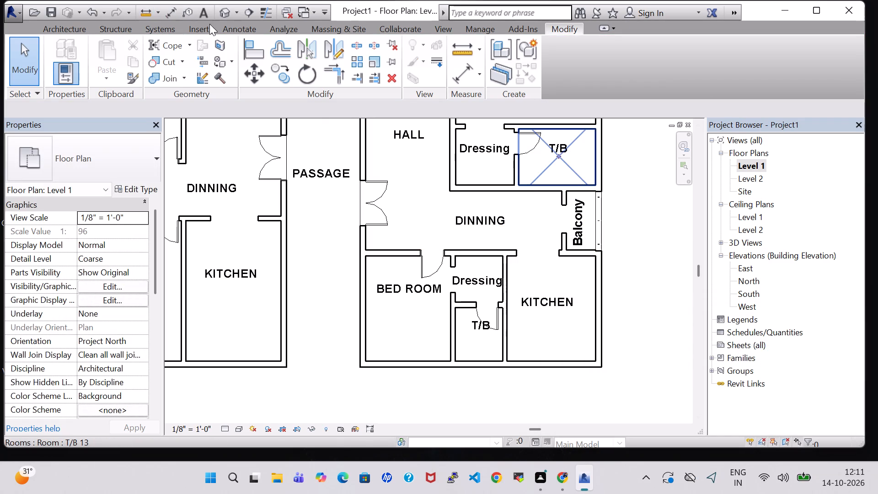
# Inspect the Balcony opening in the 3D view, and return to the Level 1 floor plan showing the whole layout.
pyautogui.click(220, 13)
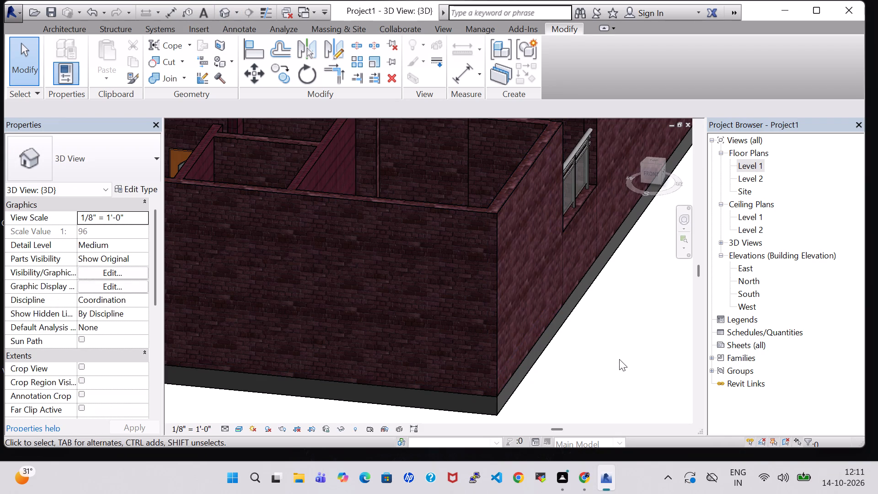
pyautogui.keyDown('shift'); pyautogui.moveTo(610, 345); pyautogui.dragTo(484, 381, button='middle'); pyautogui.keyUp('shift')
pyautogui.keyDown('shift'); pyautogui.scroll(-1, 484, 381); pyautogui.keyUp('shift')
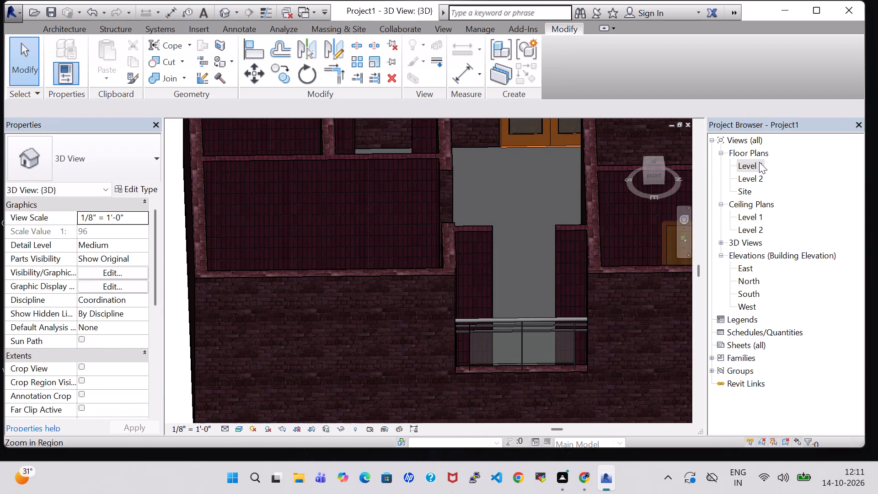
pyautogui.doubleClick(759, 162)
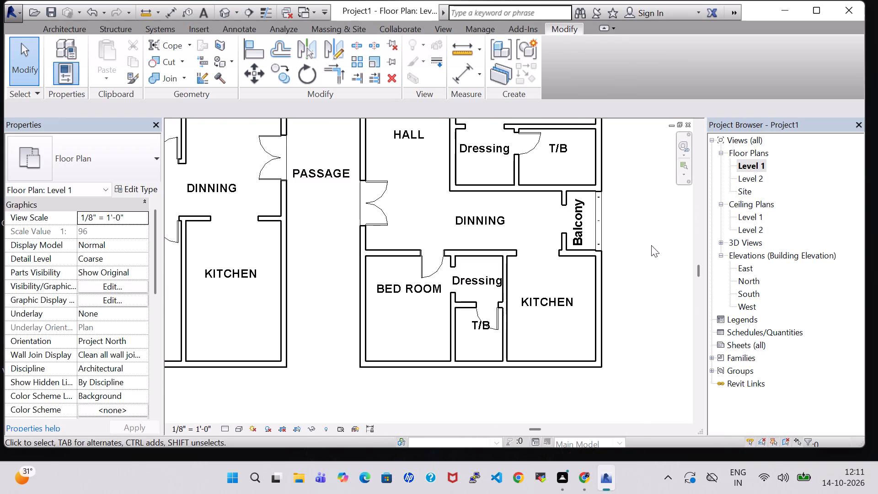
pyautogui.scroll(-4, 606, 242)
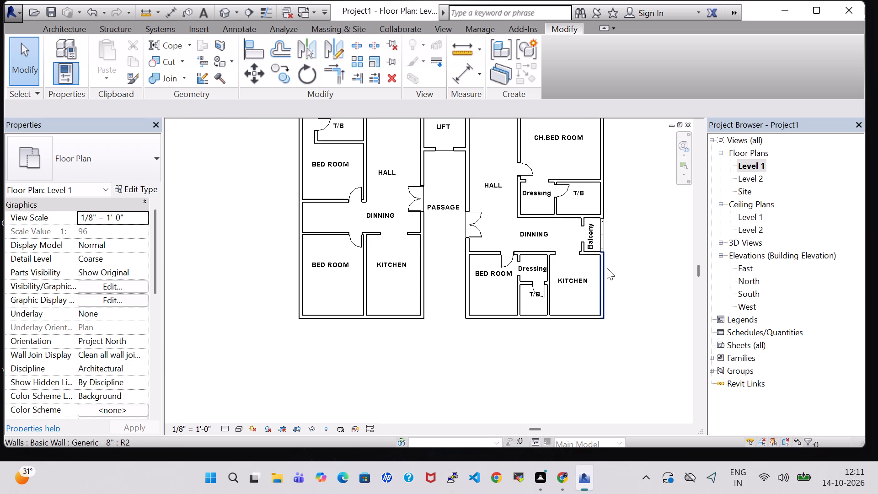
pyautogui.keyDown('shift'); pyautogui.middleClick(616, 331); pyautogui.keyUp('shift')
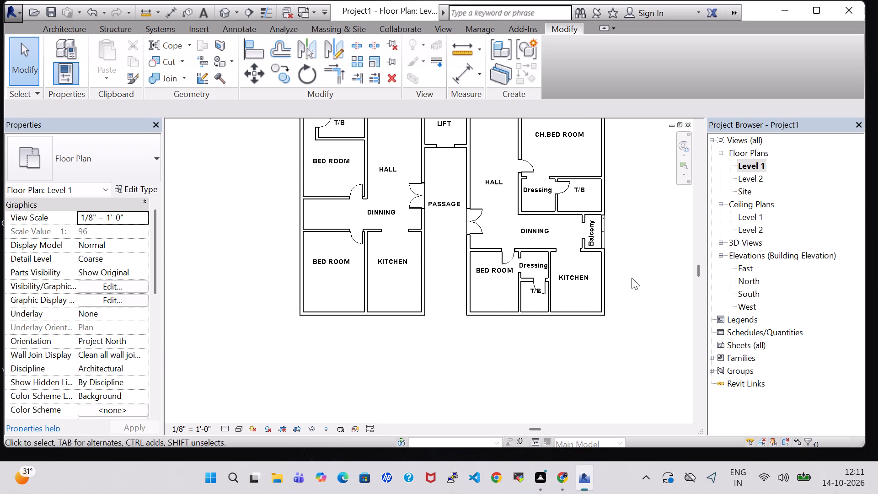
pyautogui.moveTo(632, 278); pyautogui.dragTo(629, 321, button='middle')
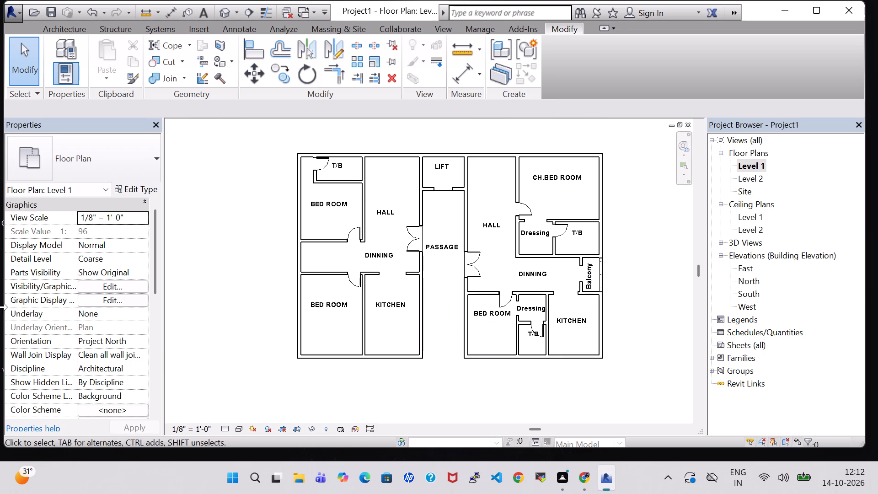
# Draw a Generic - 8" wall about 6'-6" long across the west end of the west unit's DINNING area, between the two bedrooms.
pyautogui.click(71, 25)
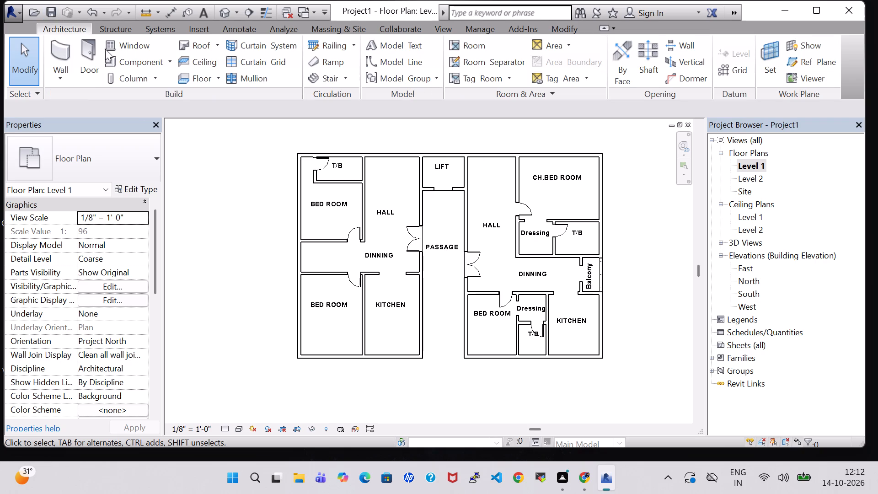
pyautogui.click(71, 47)
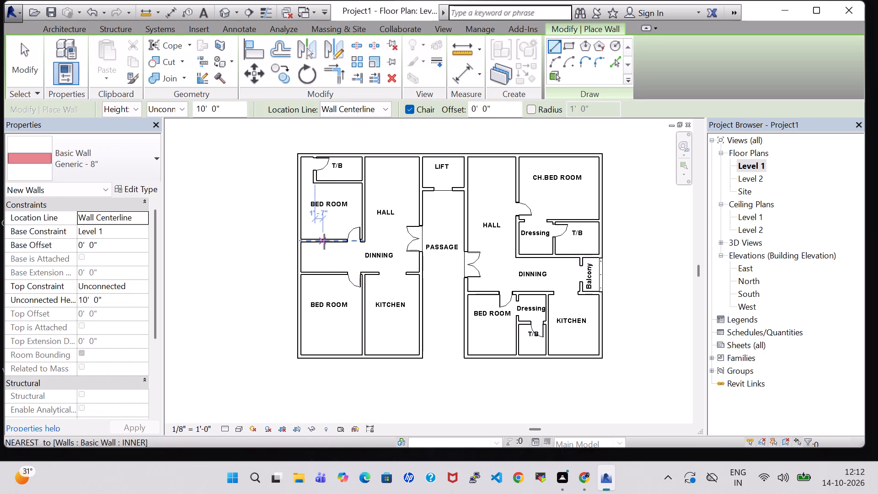
pyautogui.click(324, 242)
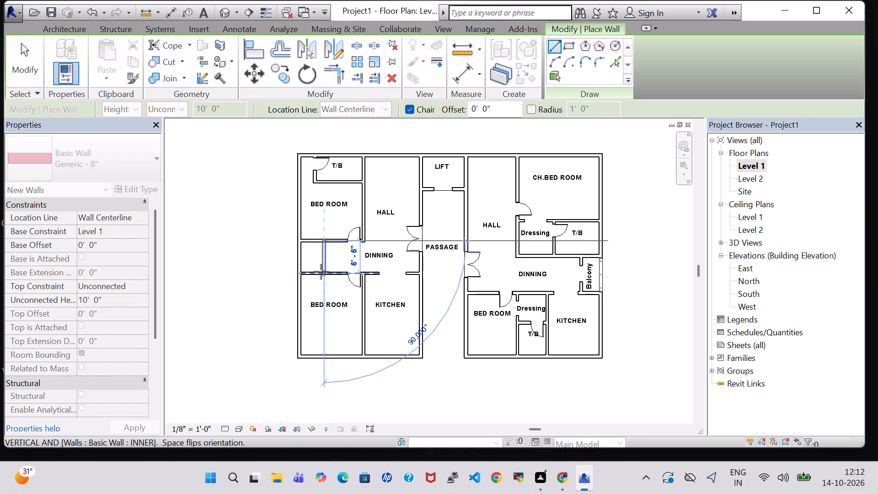
pyautogui.click(321, 272)
pyautogui.press('Escape')
pyautogui.press('Escape')
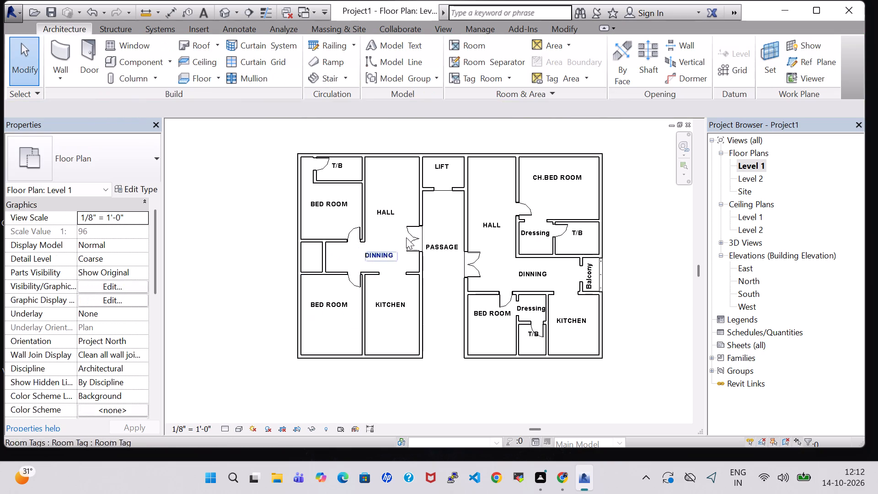
# Cut an opening in the new cross wall at the west end of DINNING by splitting it twice and deleting the middle segment.
pyautogui.click(572, 29)
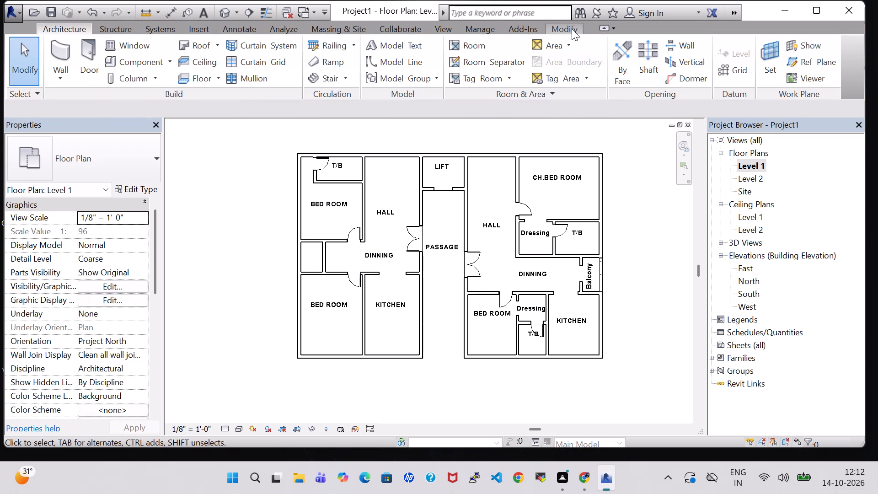
pyautogui.click(357, 44)
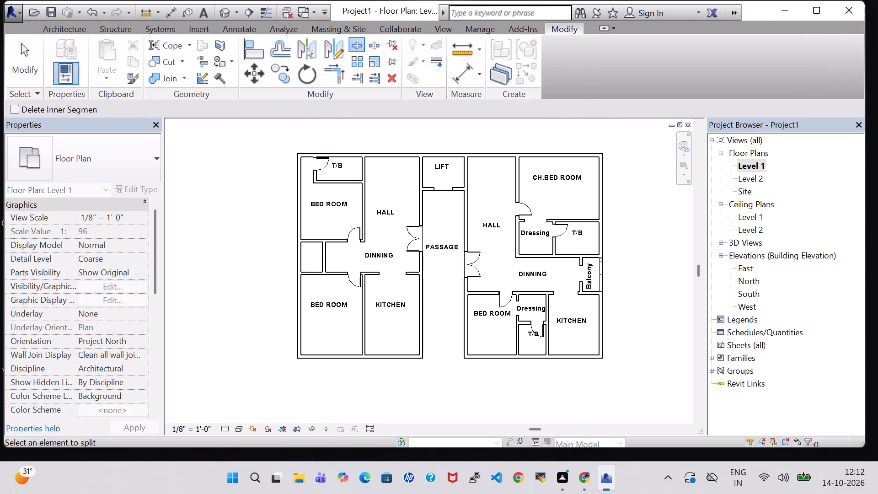
pyautogui.scroll(5, 333, 306)
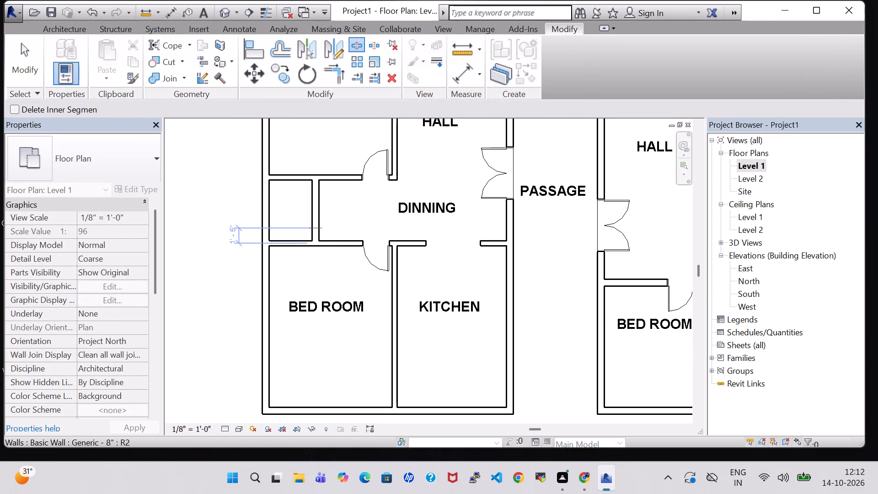
pyautogui.click(312, 228)
pyautogui.click(315, 195)
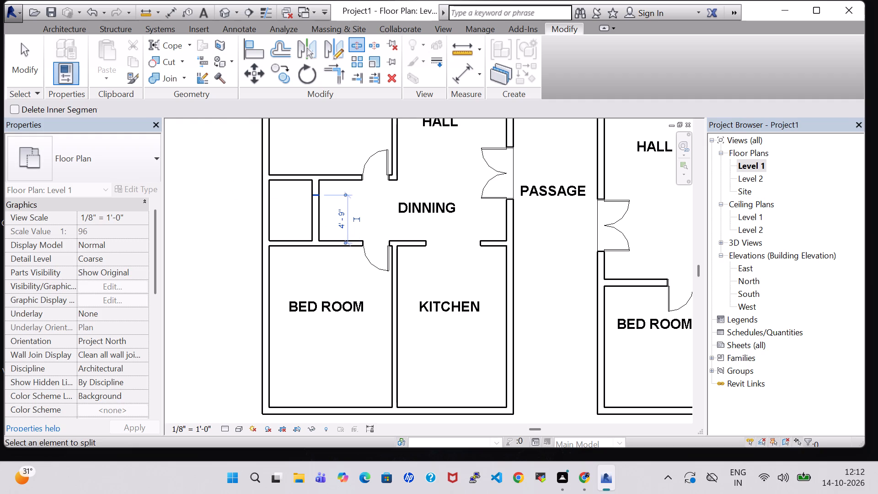
pyautogui.press('Escape')
pyautogui.press('Escape')
pyautogui.click(318, 213)
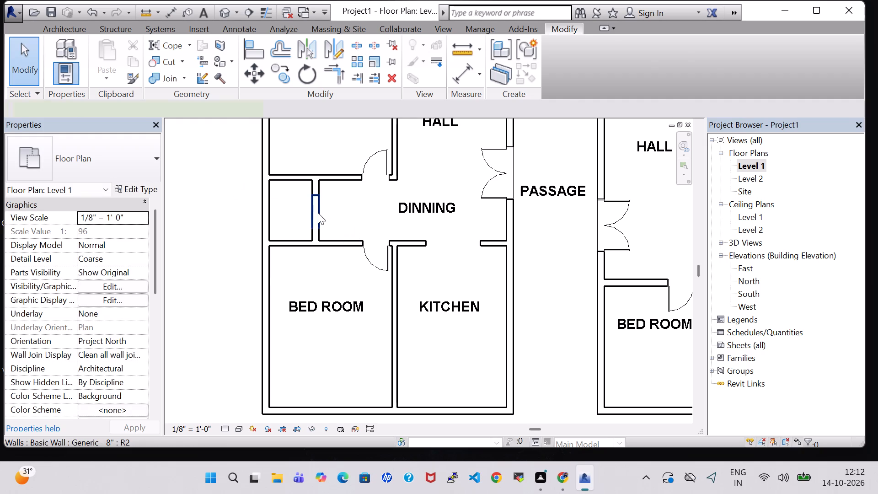
pyautogui.press('Delete')
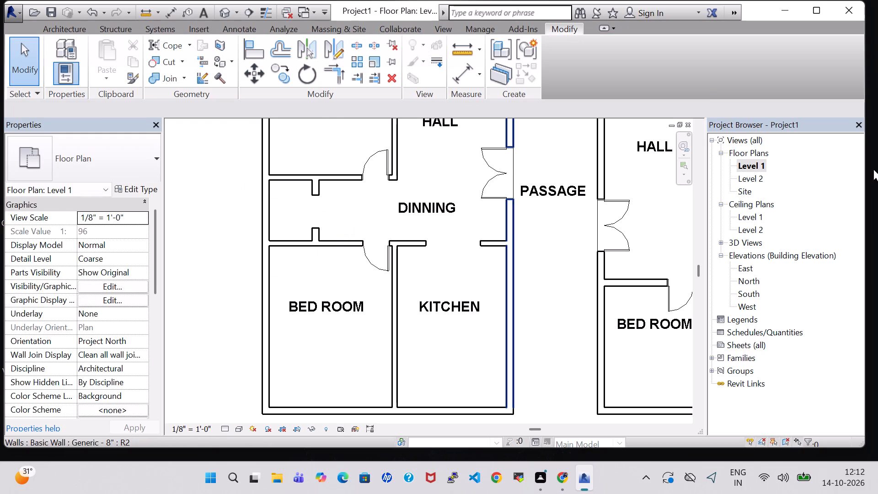
# Split the exterior west wall at the two bedroom partitions bounding the new west balcony space.
pyautogui.scroll(-1, 352, 172)
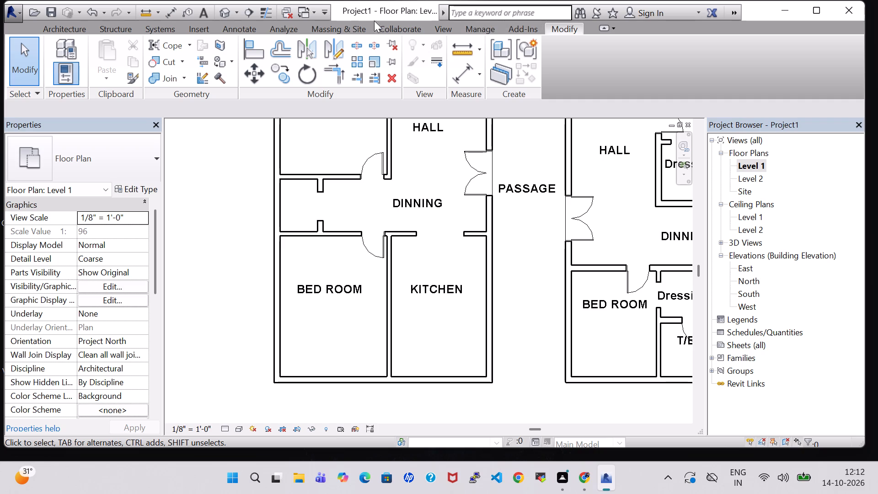
pyautogui.click(363, 42)
pyautogui.scroll(3, 275, 217)
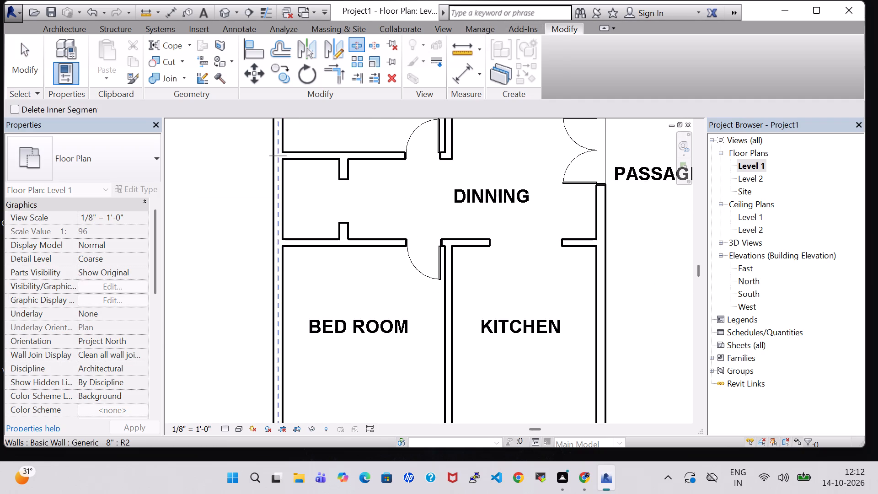
pyautogui.scroll(5, 278, 161)
pyautogui.click(278, 161)
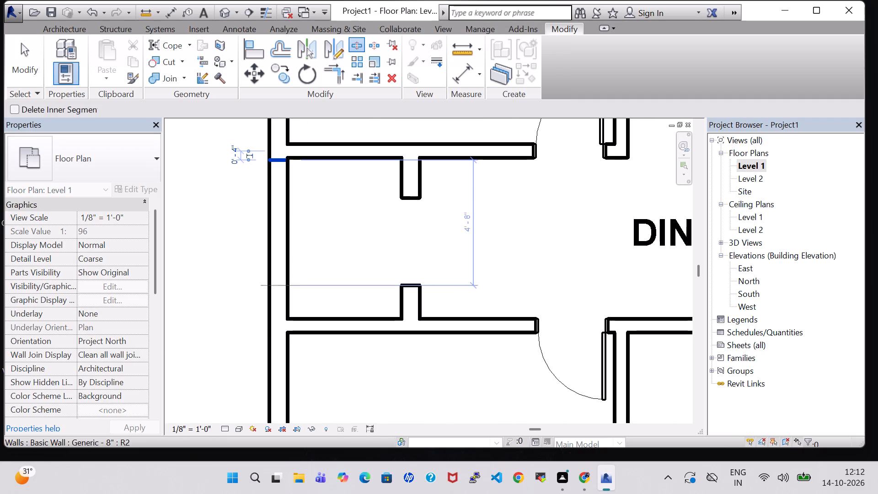
pyautogui.click(280, 317)
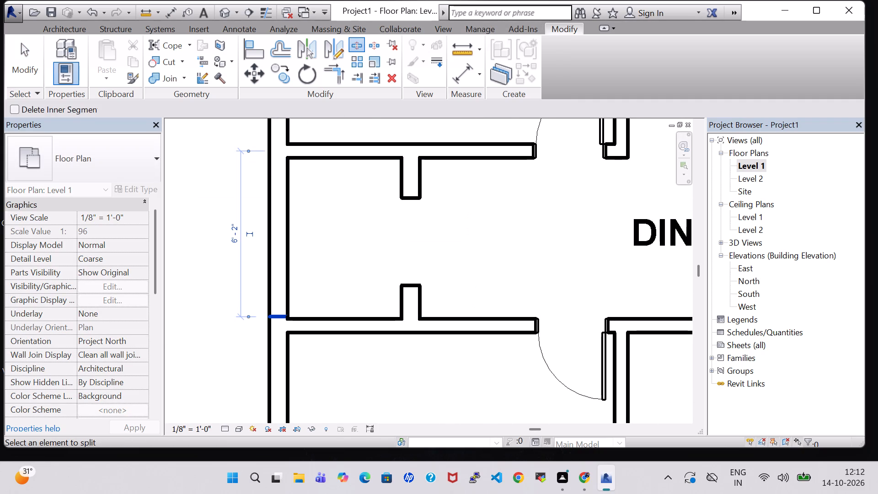
pyautogui.press('Escape')
pyautogui.press('Escape')
# Set the unconnected height of the split exterior wall segment beside the west balcony to 4' 0".
pyautogui.click(274, 252)
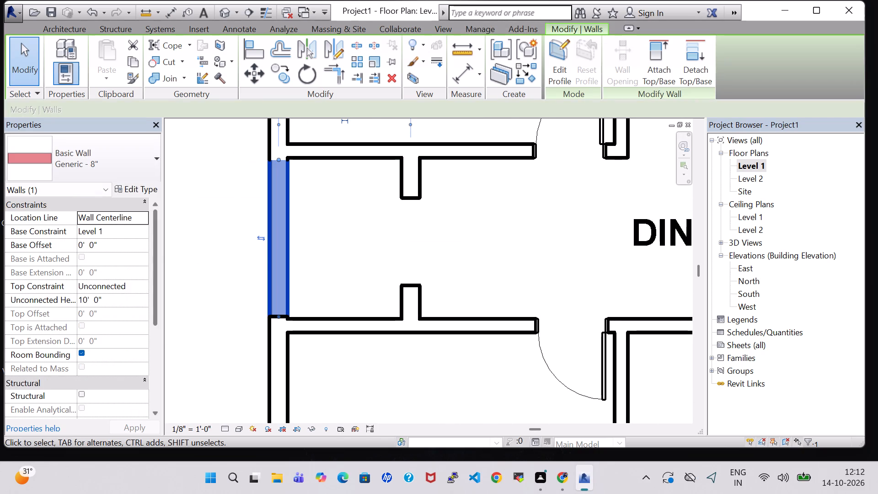
pyautogui.click(82, 299)
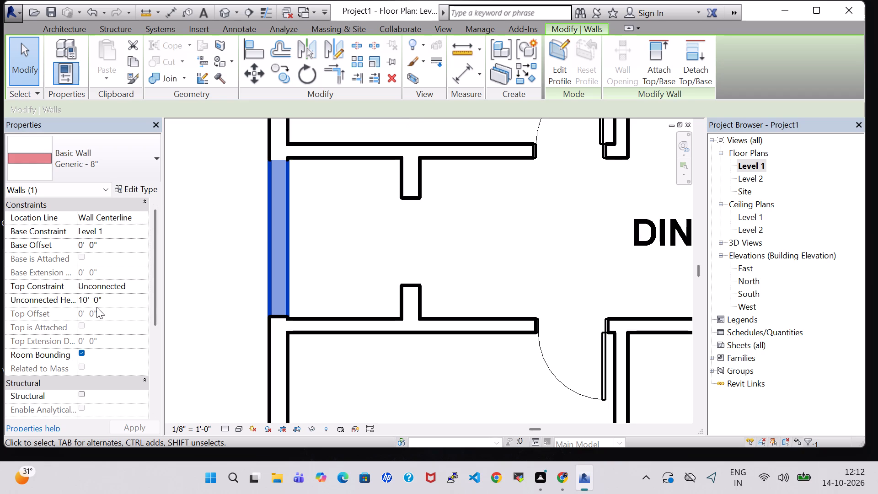
pyautogui.press('Right')
pyautogui.press('BackSpace')
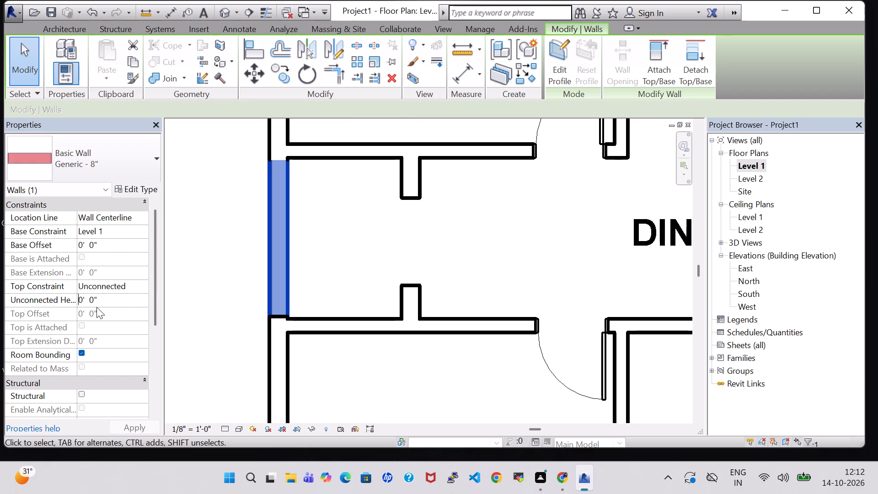
pyautogui.press('4')
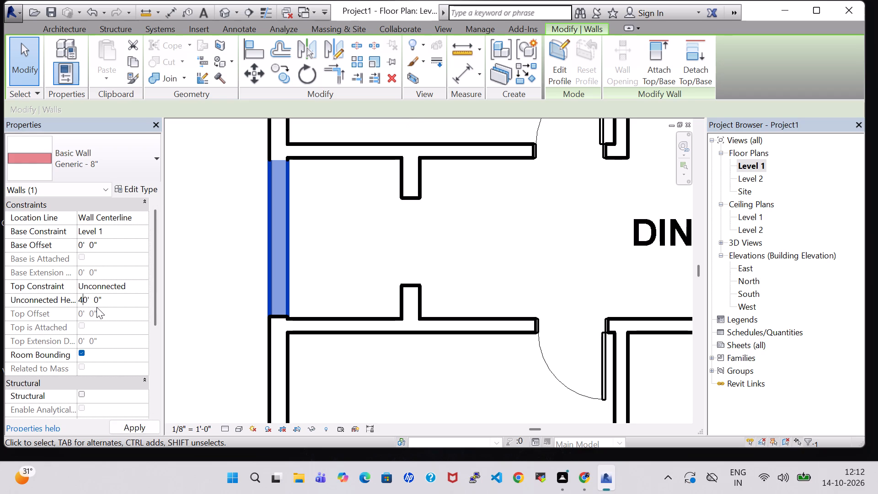
pyautogui.press('Right')
pyautogui.press('BackSpace')
pyautogui.press('Return')
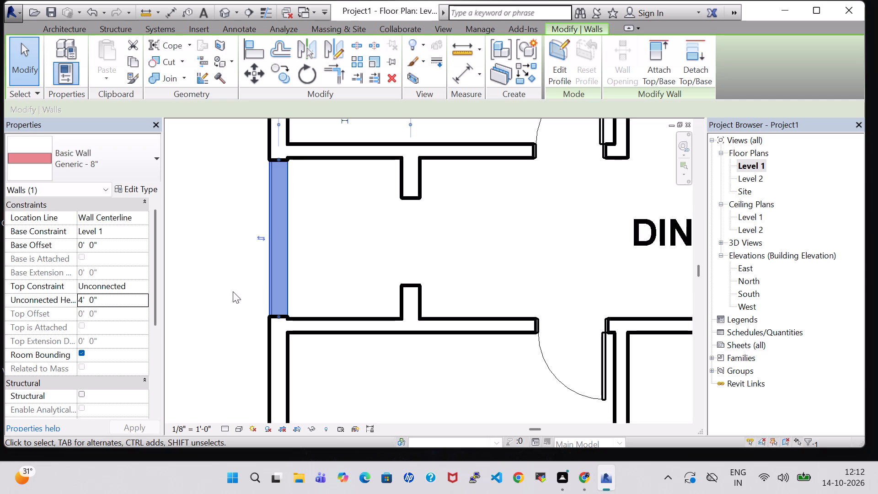
pyautogui.click(228, 278)
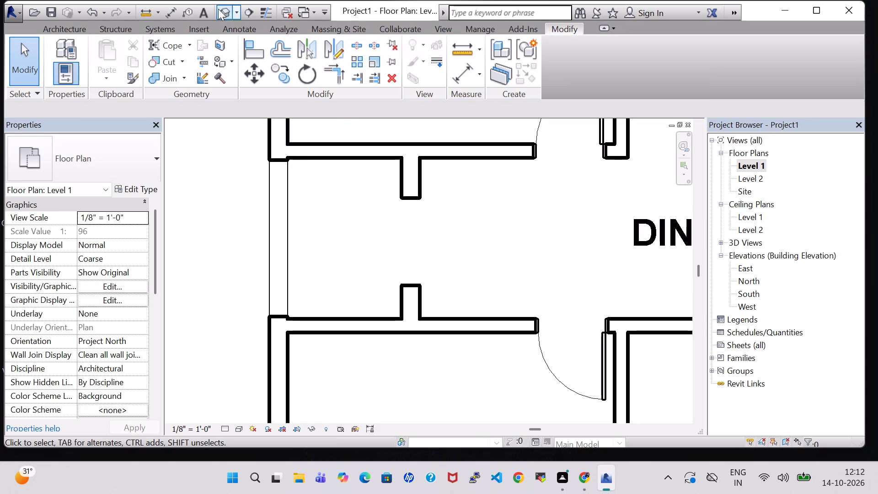
# Examine the lowered west balcony wall from outside in the 3D view.
pyautogui.click(225, 13)
pyautogui.scroll(-3, 361, 214)
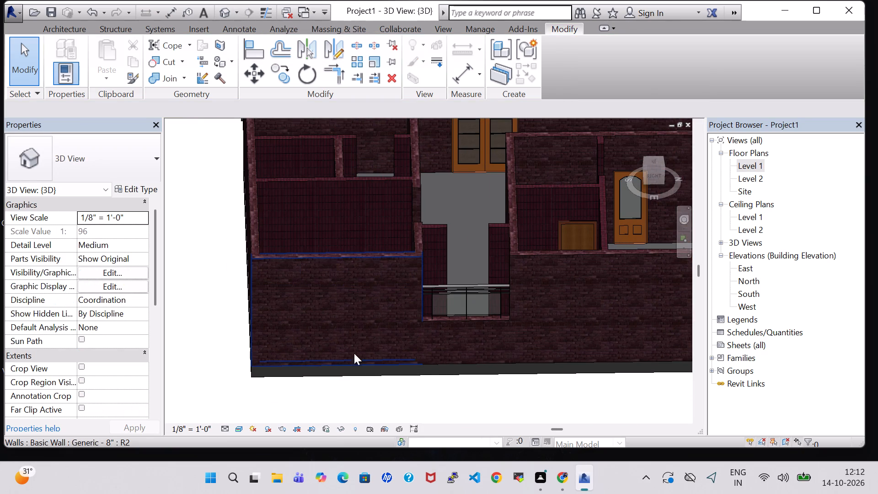
pyautogui.keyDown('shift'); pyautogui.moveTo(344, 392); pyautogui.dragTo(516, 367, button='middle'); pyautogui.keyUp('shift')
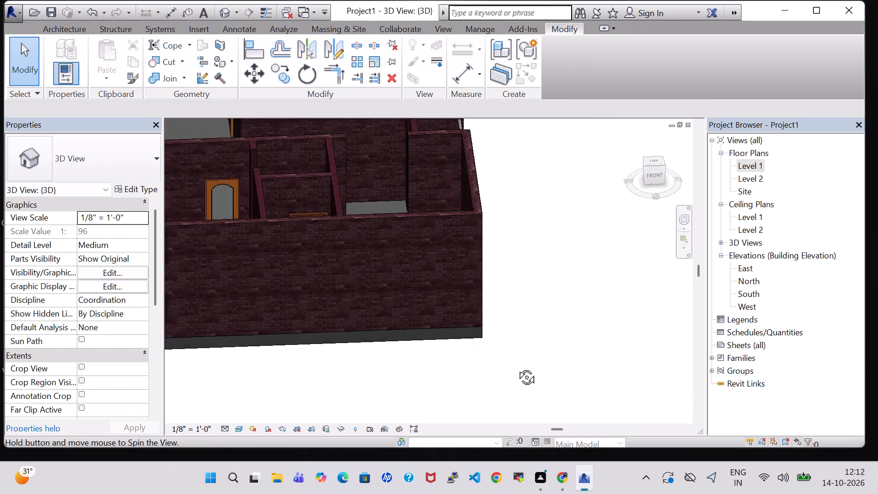
pyautogui.keyDown('shift'); pyautogui.moveTo(516, 367); pyautogui.dragTo(557, 333, button='middle'); pyautogui.keyUp('shift')
pyautogui.moveTo(230, 370); pyautogui.dragTo(534, 365, button='middle')
pyautogui.keyDown('shift'); pyautogui.moveTo(428, 402); pyautogui.dragTo(529, 373, button='middle'); pyautogui.keyUp('shift')
pyautogui.keyDown('shift'); pyautogui.moveTo(529, 373); pyautogui.dragTo(512, 375, button='middle'); pyautogui.keyUp('shift')
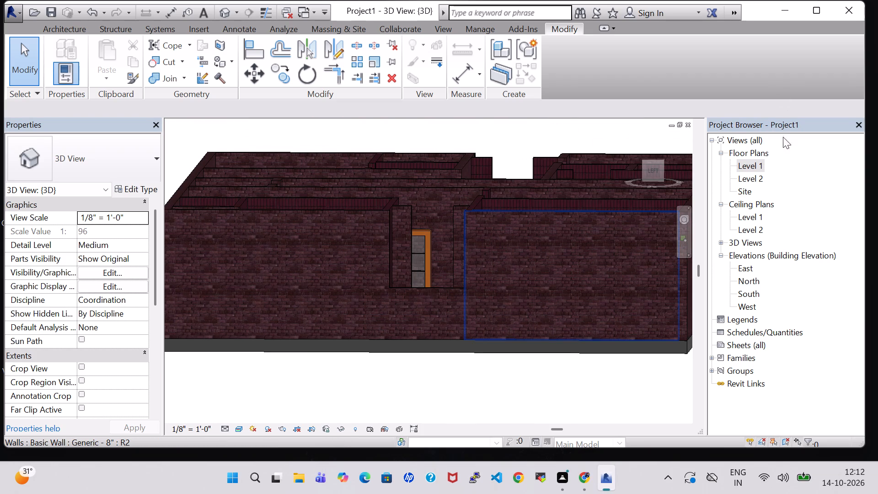
pyautogui.scroll(3, 391, 341)
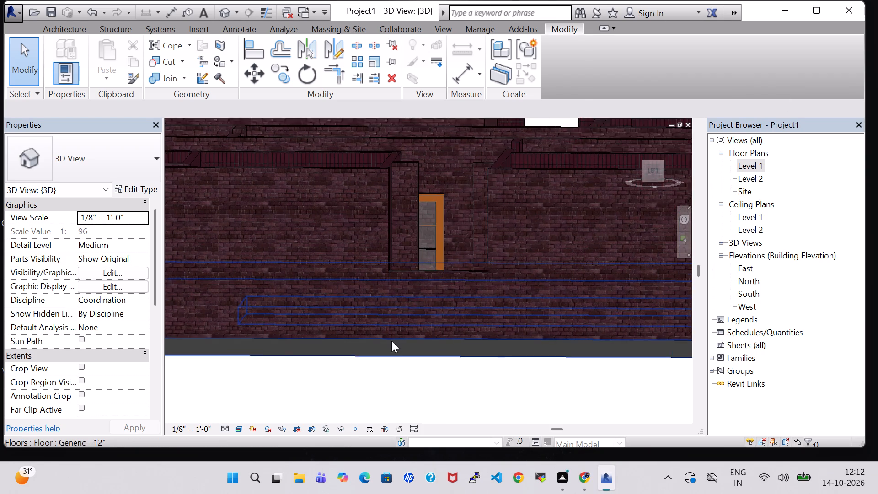
# In the Level 1 plan, sketch a railing about 5'-10" long along the outer face of the low west balcony wall and finish it.
pyautogui.doubleClick(761, 163)
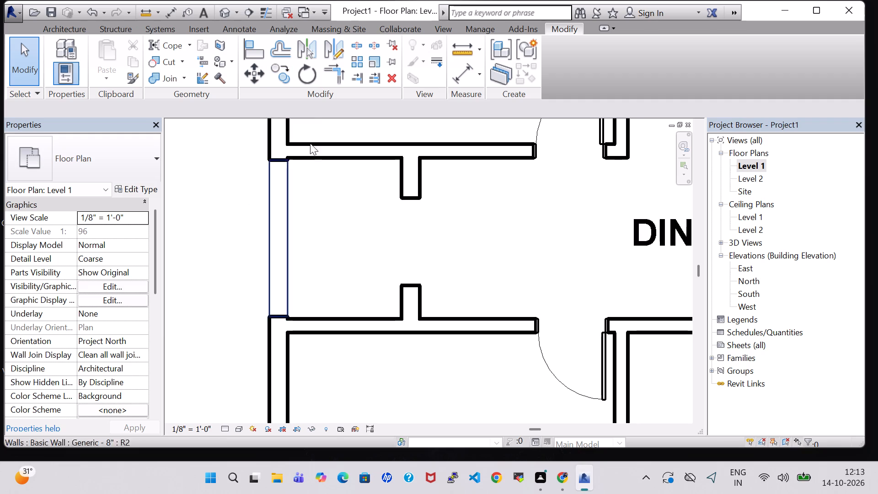
pyautogui.click(74, 22)
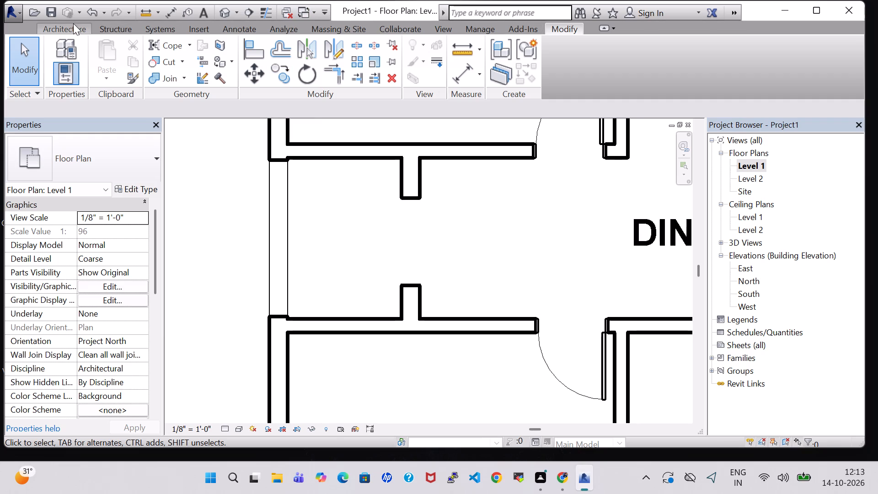
pyautogui.click(71, 27)
pyautogui.click(309, 38)
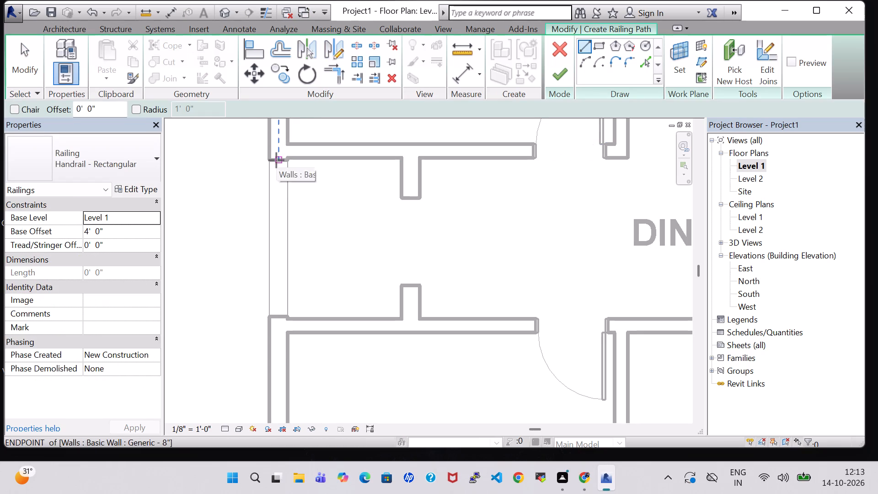
pyautogui.click(276, 160)
pyautogui.press('Escape')
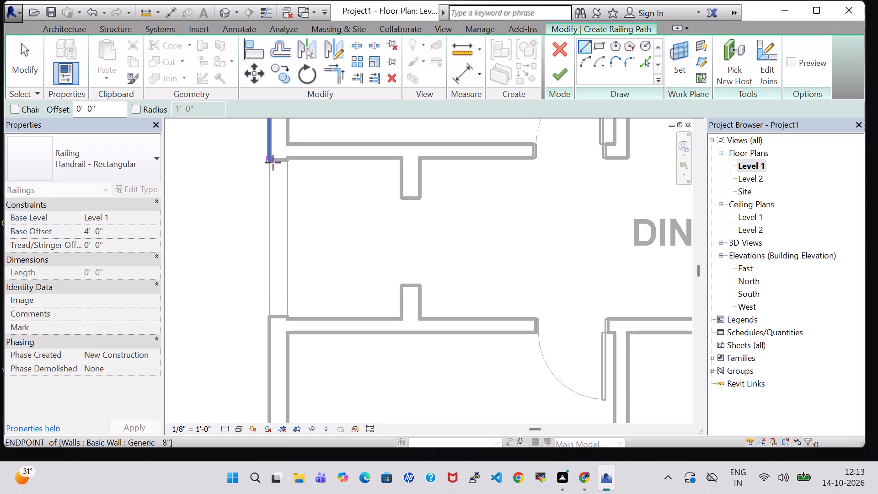
pyautogui.click(272, 160)
pyautogui.click(270, 317)
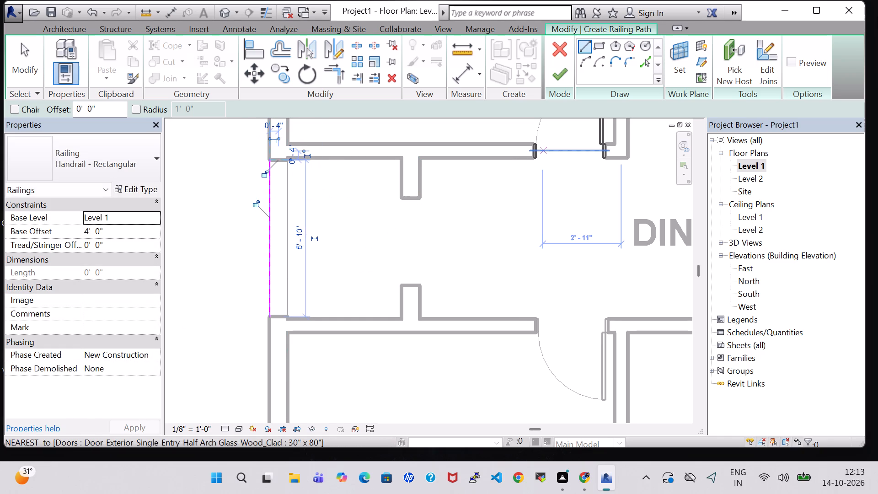
pyautogui.click(554, 70)
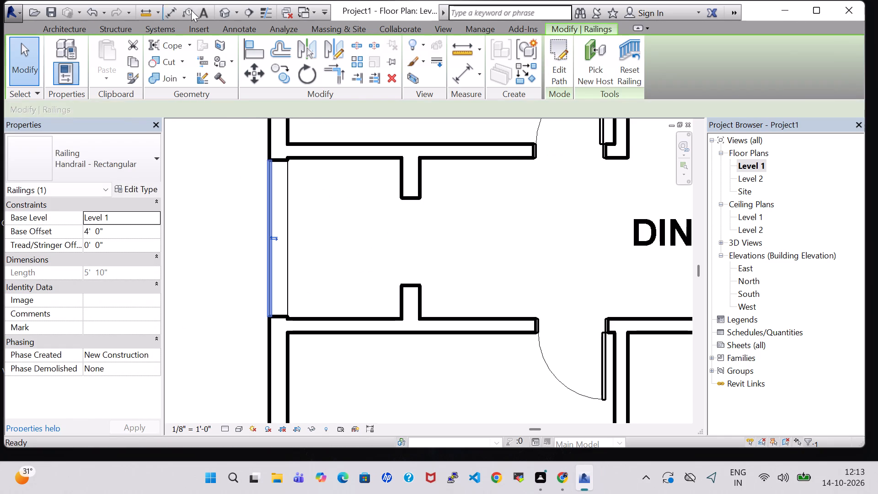
# In the 3D view, change the west balcony railing type to Glass Panel - Bottom Fill.
pyautogui.click(225, 8)
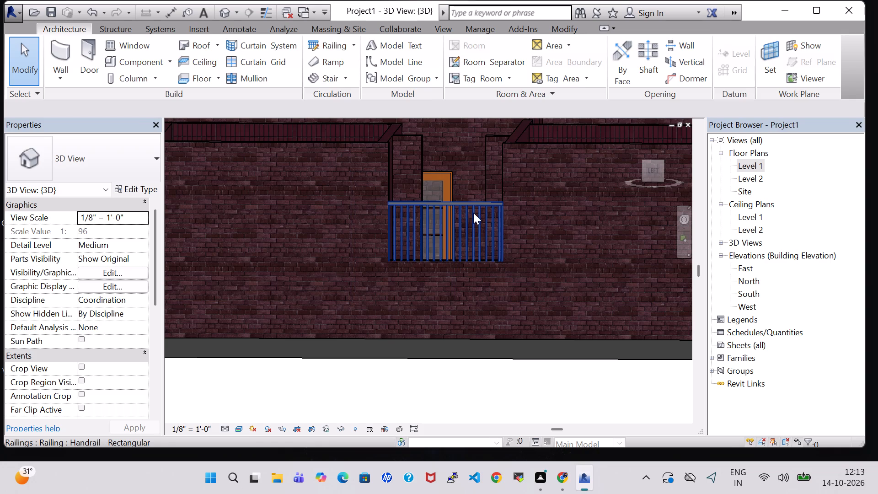
pyautogui.click(473, 213)
pyautogui.click(111, 151)
pyautogui.scroll(3, 93, 264)
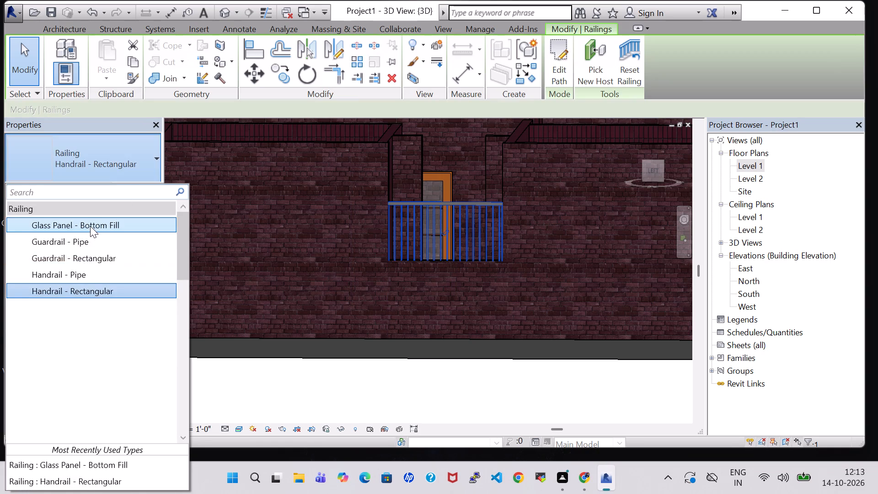
pyautogui.click(90, 226)
pyautogui.click(480, 387)
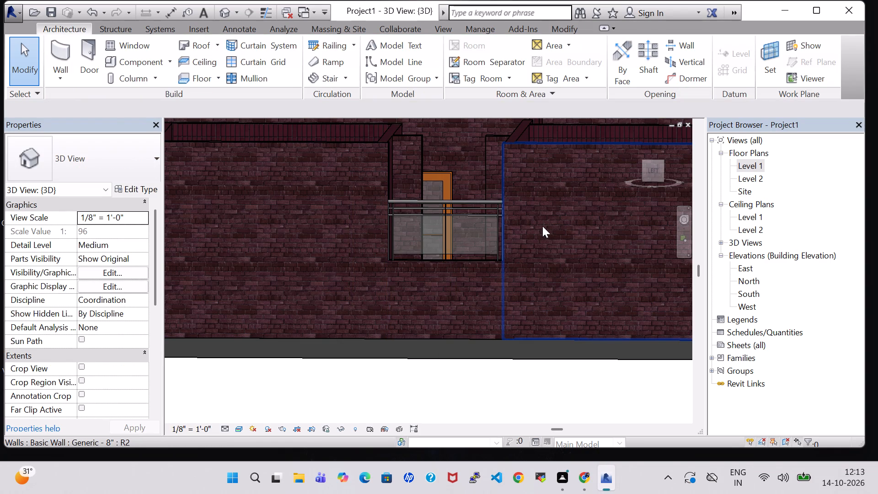
# Inspect the walls and passage entrance in the 3D view, and return to the Level 1 plan to review the east unit.
pyautogui.keyDown('shift'); pyautogui.moveTo(542, 226); pyautogui.dragTo(549, 273, button='middle'); pyautogui.keyUp('shift')
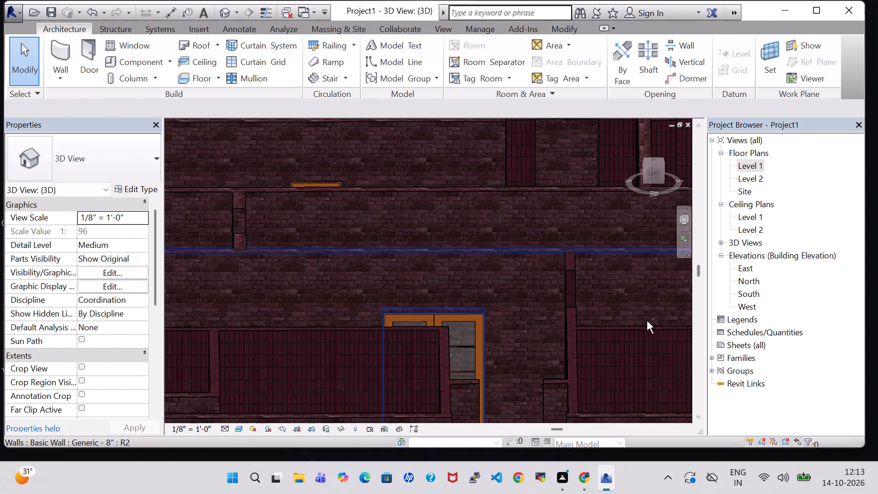
pyautogui.keyDown('shift'); pyautogui.moveTo(647, 321); pyautogui.dragTo(498, 286, button='middle'); pyautogui.keyUp('shift')
pyautogui.scroll(-2, 498, 286)
pyautogui.keyDown('shift'); pyautogui.moveTo(484, 327); pyautogui.dragTo(465, 332, button='middle'); pyautogui.keyUp('shift')
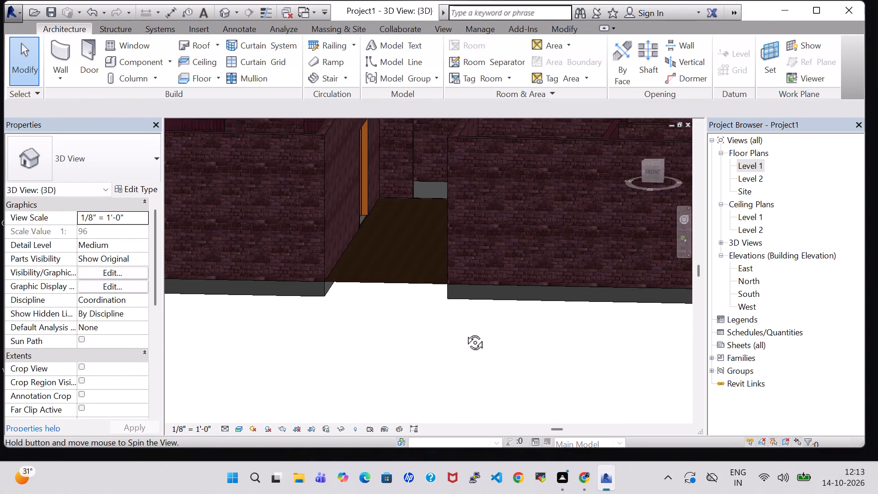
pyautogui.keyDown('shift'); pyautogui.moveTo(465, 332); pyautogui.dragTo(485, 341, button='middle'); pyautogui.keyUp('shift')
pyautogui.doubleClick(757, 165)
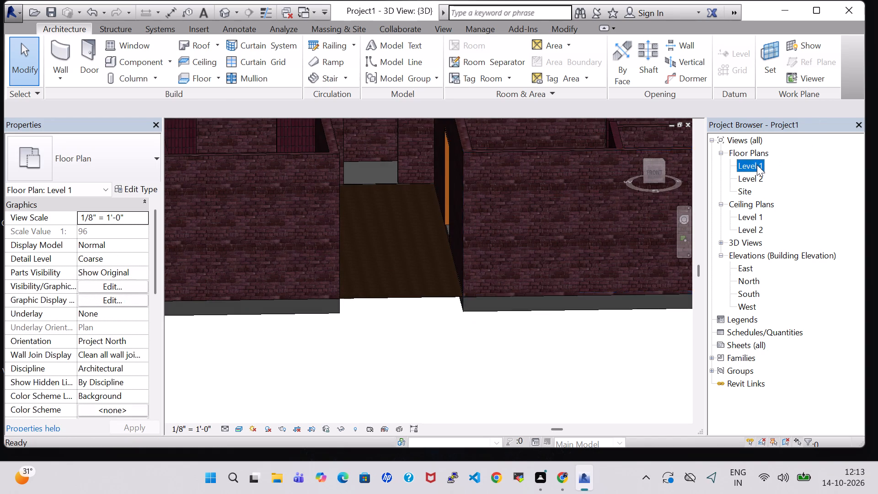
pyautogui.scroll(-7, 597, 228)
pyautogui.moveTo(597, 228); pyautogui.dragTo(522, 228, button='middle')
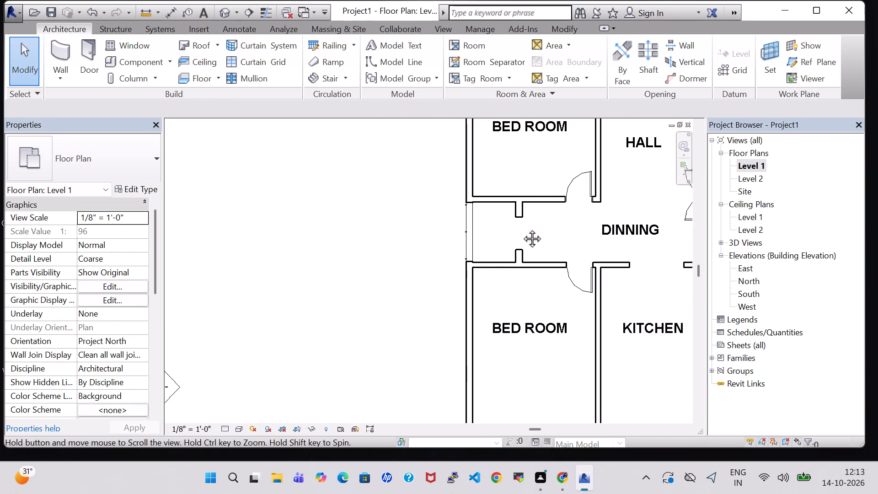
pyautogui.moveTo(522, 228); pyautogui.dragTo(159, 215, button='middle')
pyautogui.scroll(-3, 159, 215)
pyautogui.scroll(-1, 199, 230)
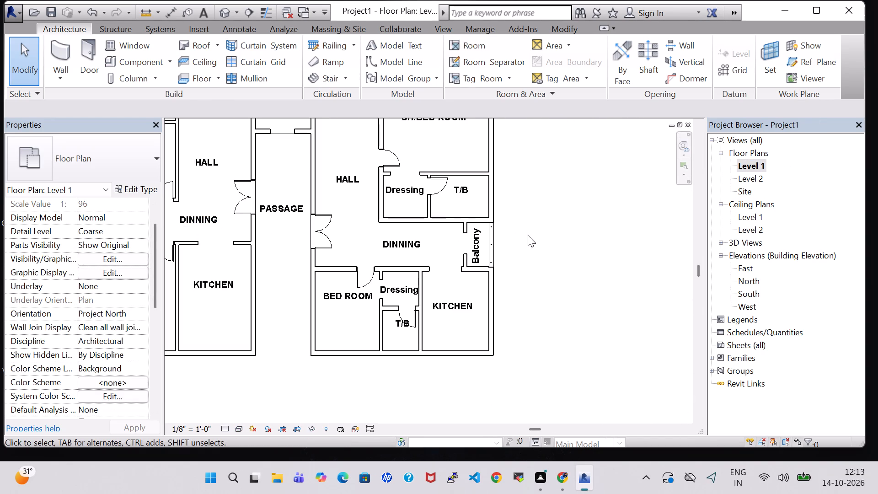
pyautogui.moveTo(528, 235); pyautogui.dragTo(550, 252, button='middle')
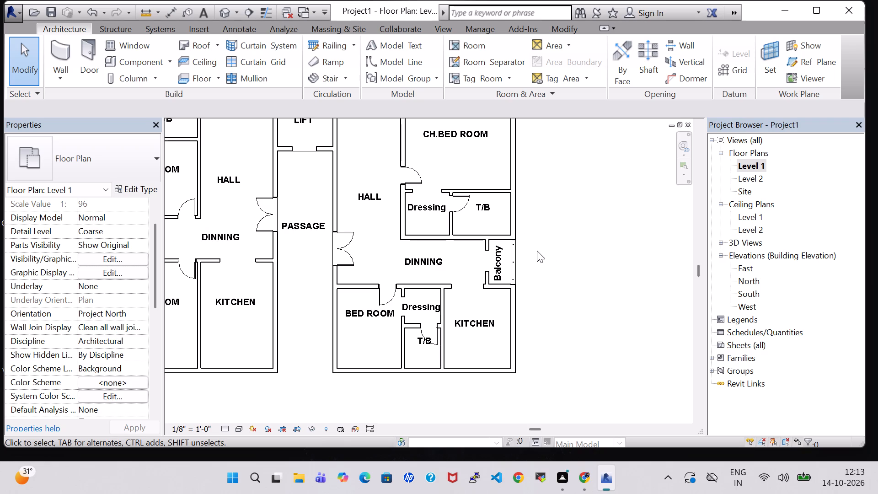
# Load the Casement 3x3 with Trim window family from the Windows library folder.
pyautogui.moveTo(584, 177); pyautogui.dragTo(609, 188, button='middle')
pyautogui.scroll(-2, 584, 177)
pyautogui.moveTo(584, 188); pyautogui.dragTo(604, 220, button='middle')
pyautogui.scroll(-1, 617, 200)
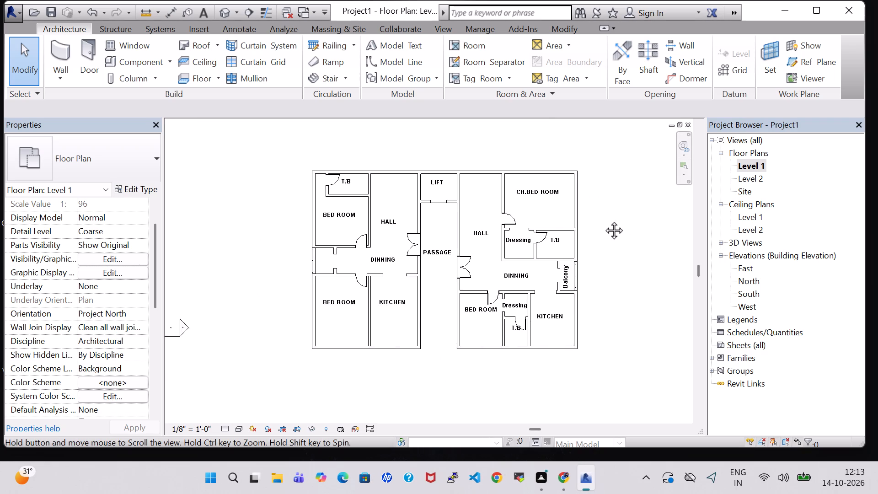
pyautogui.moveTo(604, 220); pyautogui.dragTo(591, 220, button='middle')
pyautogui.scroll(2, 591, 220)
pyautogui.moveTo(591, 220); pyautogui.dragTo(604, 217, button='middle')
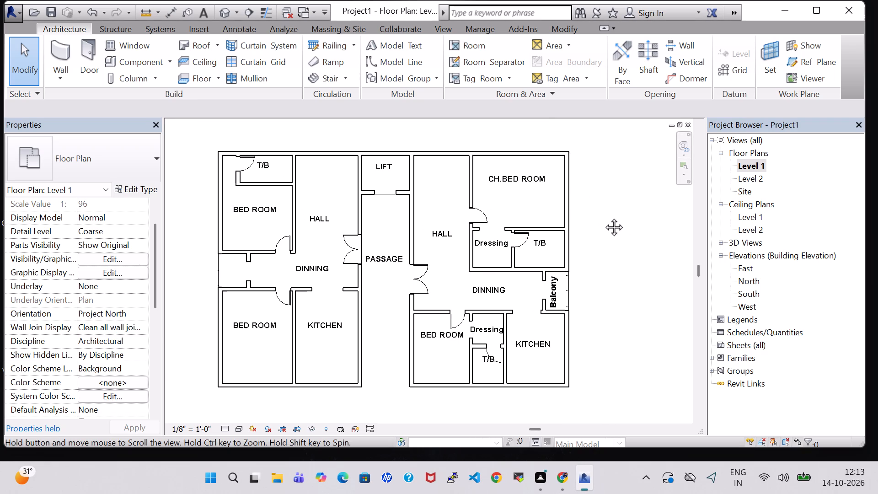
pyautogui.moveTo(604, 217); pyautogui.dragTo(607, 215, button='middle')
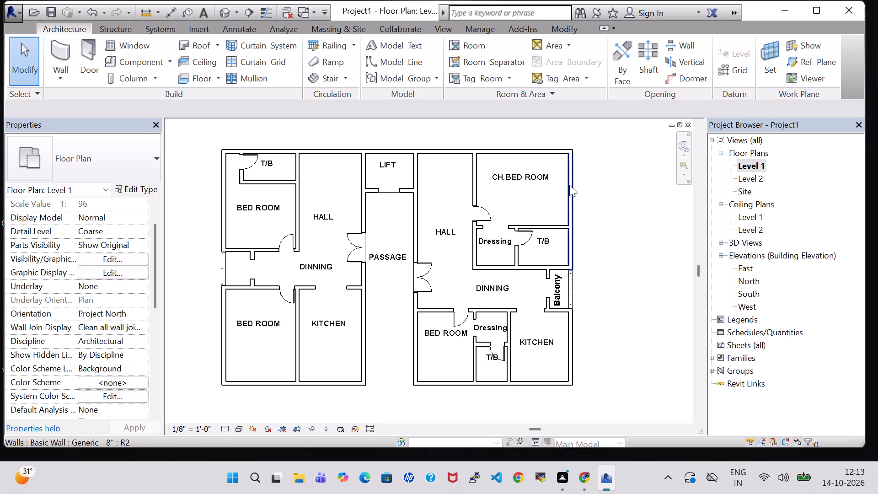
pyautogui.click(130, 43)
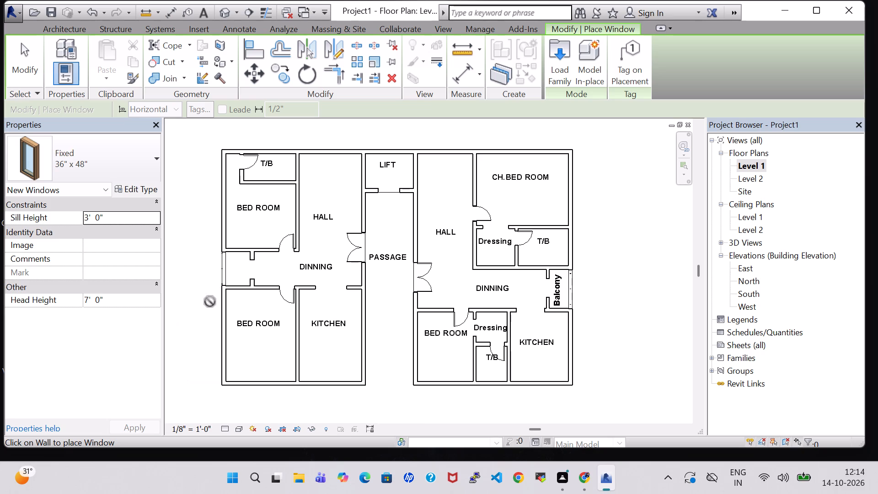
pyautogui.click(556, 66)
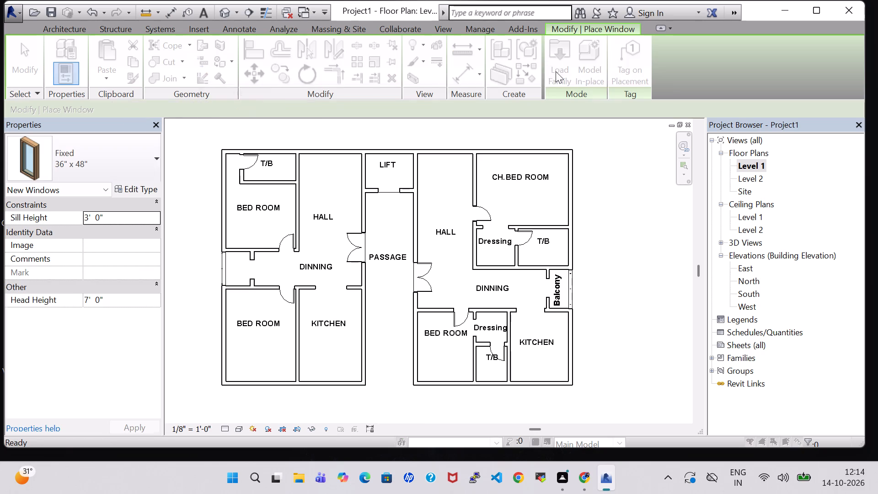
pyautogui.scroll(-8, 543, 202)
pyautogui.doubleClick(411, 275)
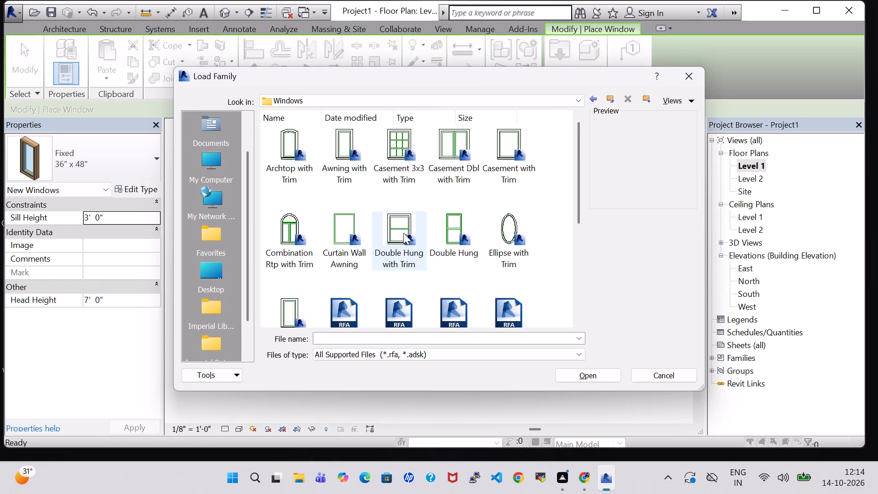
pyautogui.click(410, 138)
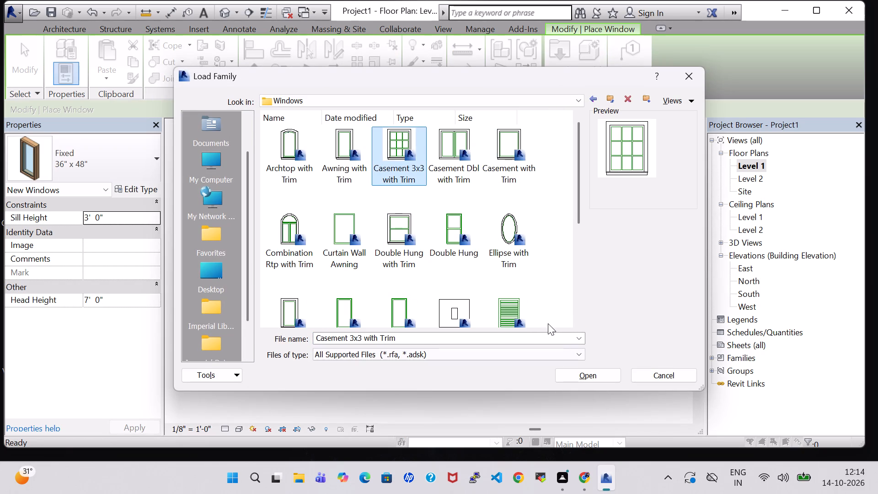
pyautogui.scroll(-2, 548, 323)
pyautogui.click(592, 378)
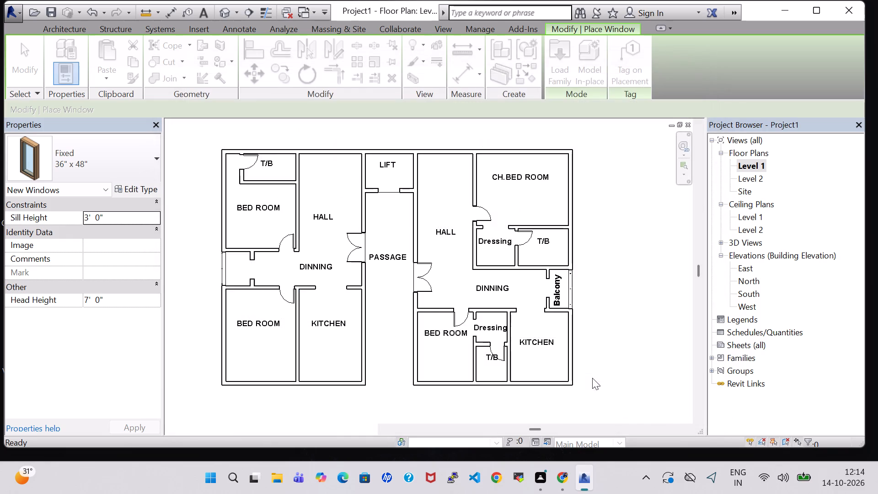
# Place a Casement 3x3 with Trim 36" x 48" window centred in the south wall of the west unit's southern BED ROOM.
pyautogui.click(257, 388)
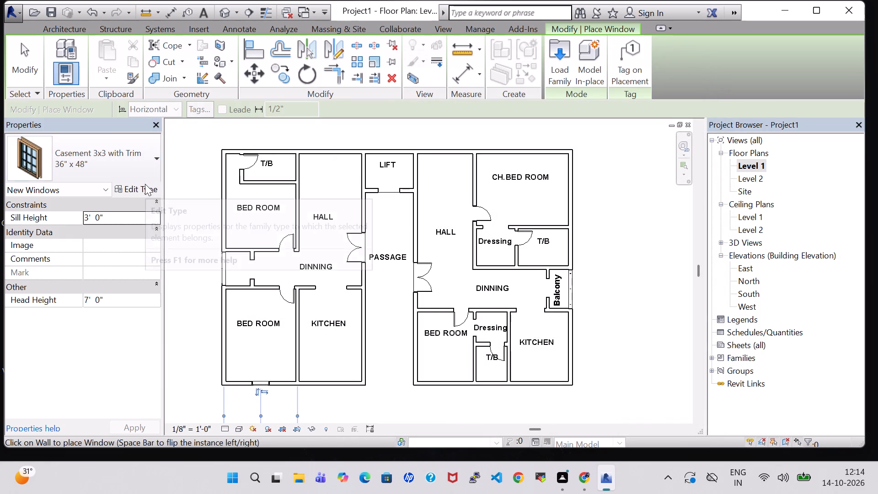
# Set the Default Sill Height of the Casement 3x3 with Trim 36" x 48" type to 4' 0".
pyautogui.click(144, 186)
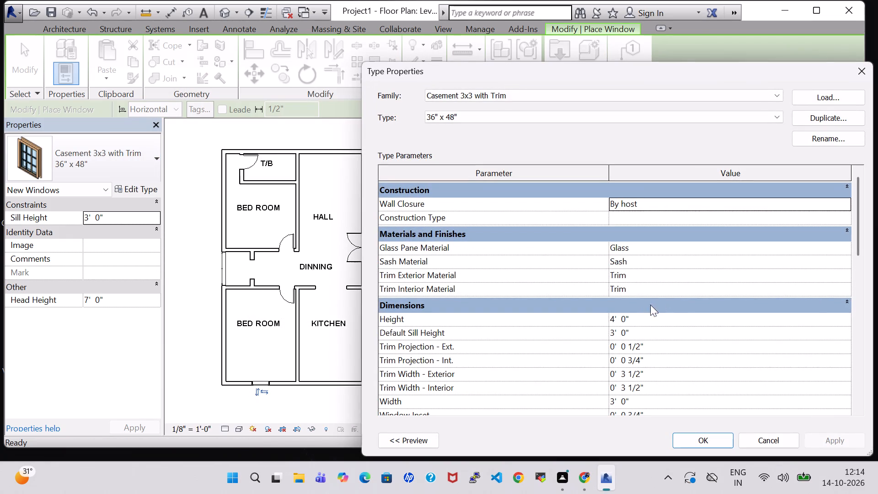
pyautogui.click(616, 329)
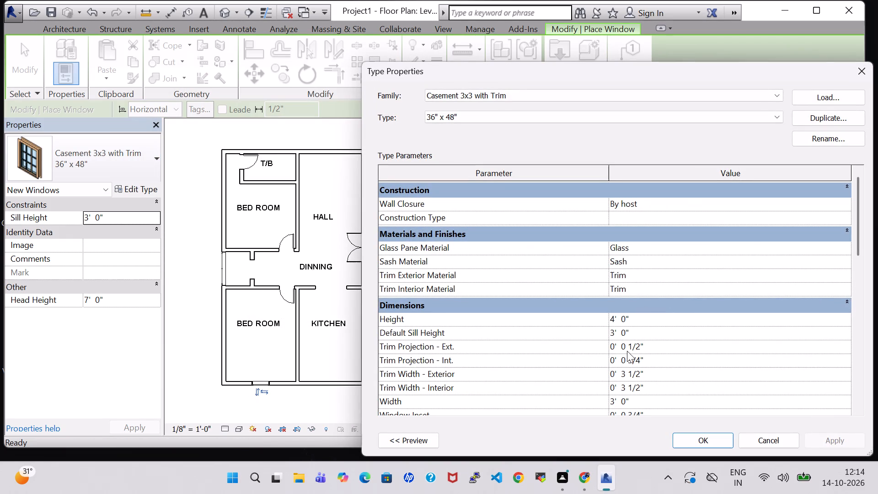
pyautogui.press('BackSpace')
pyautogui.press('4')
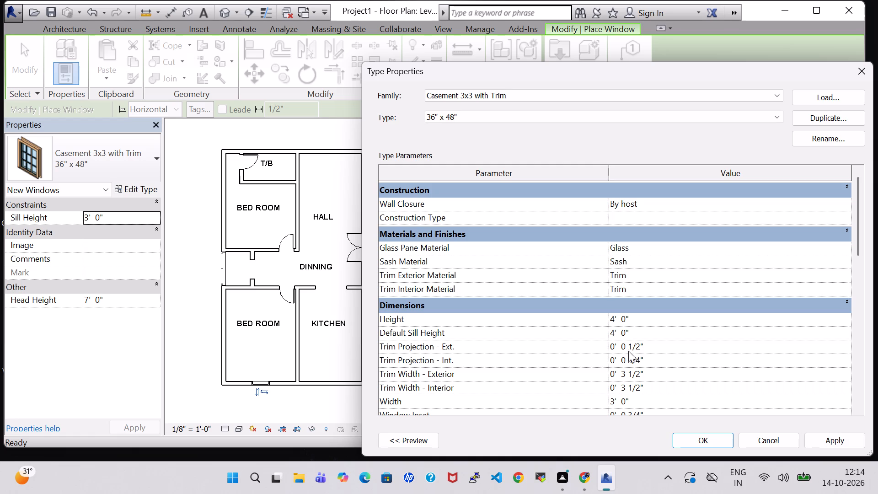
pyautogui.click(844, 443)
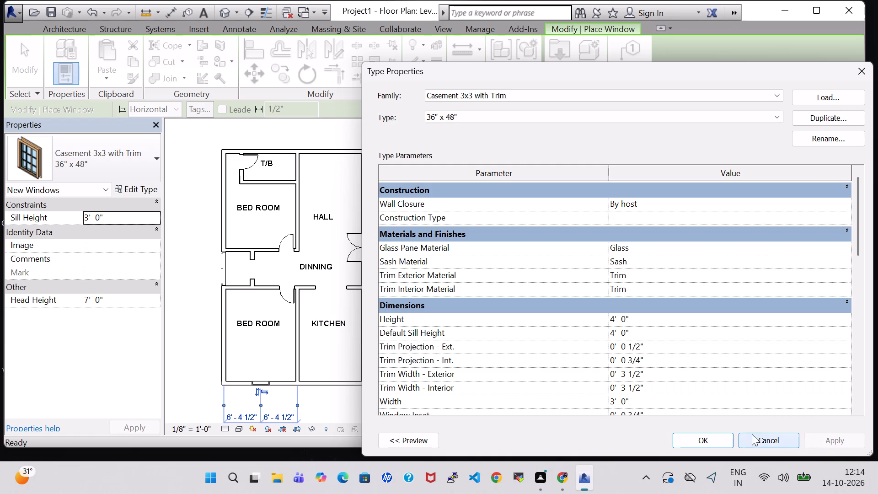
pyautogui.click(728, 436)
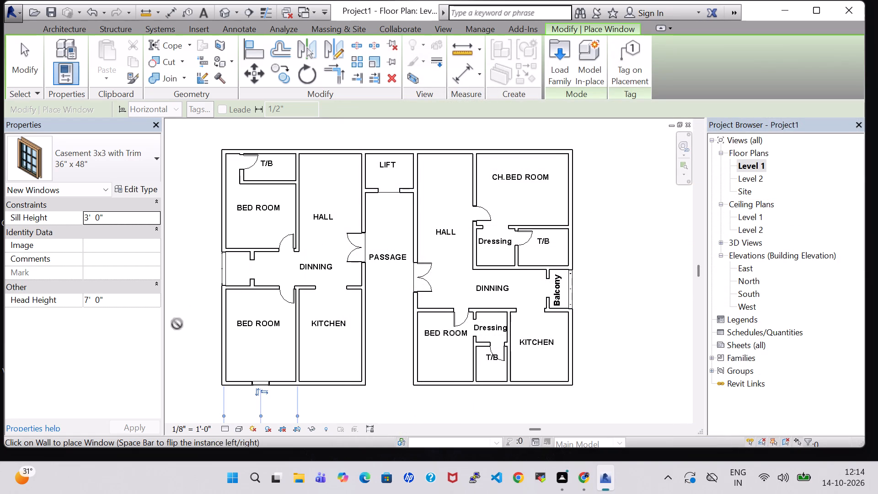
# Place casement windows in the west walls of both west-unit bedrooms, the north walls of both halls, and the north and east walls of CH.BED ROOM.
pyautogui.click(222, 330)
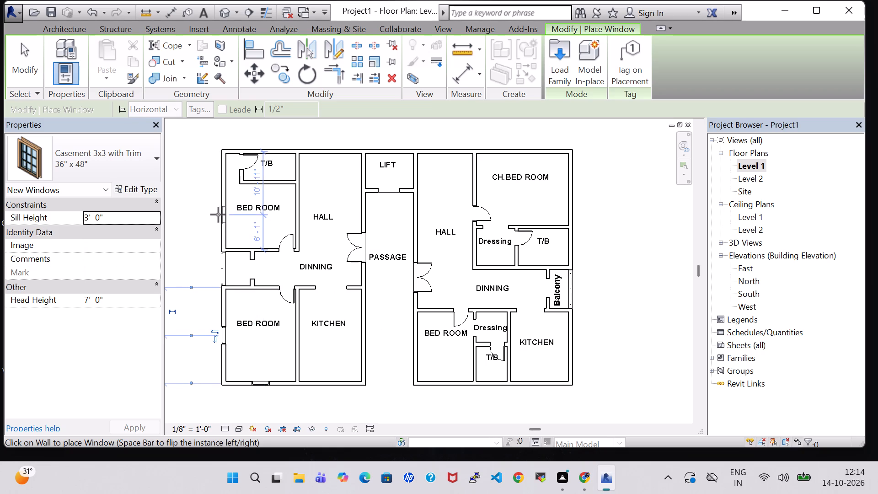
pyautogui.click(218, 214)
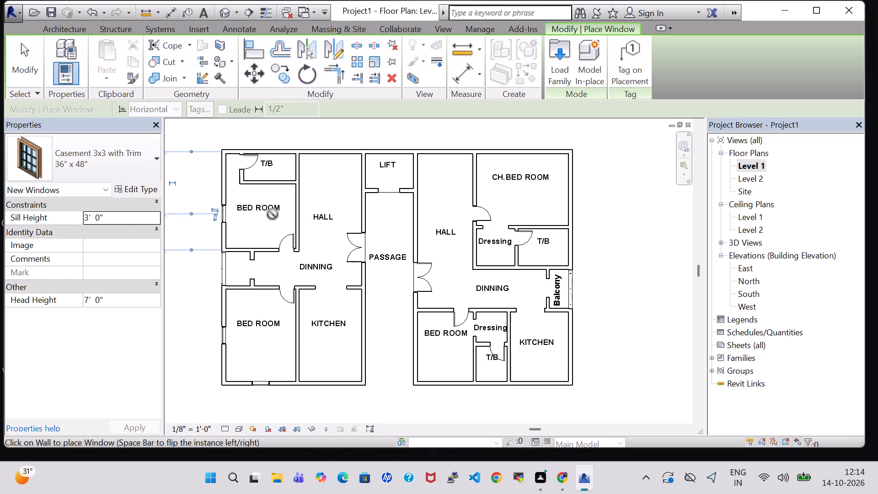
pyautogui.click(326, 145)
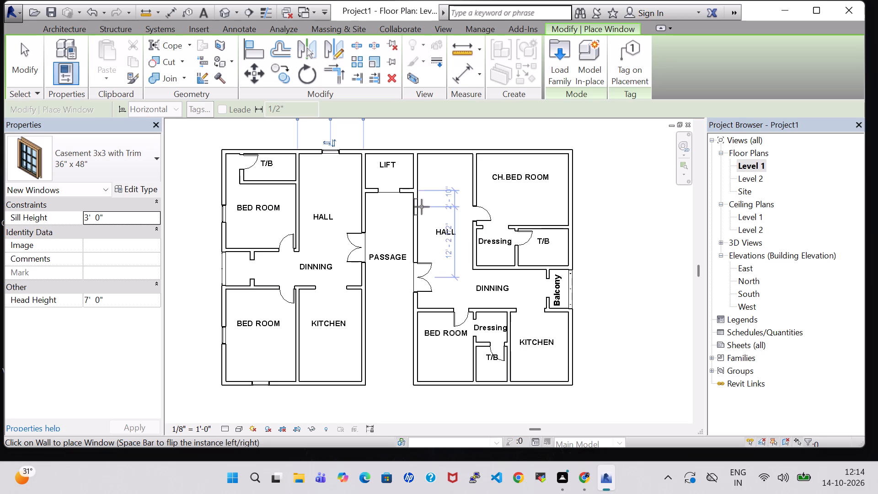
pyautogui.click(439, 148)
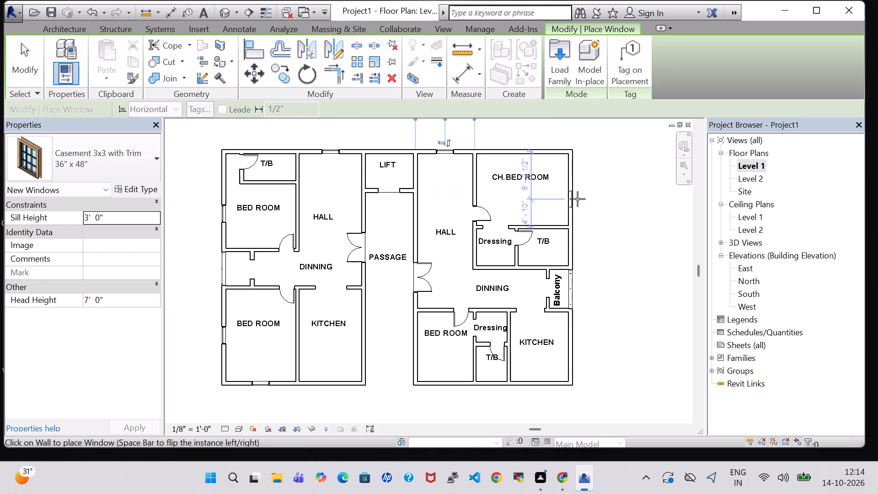
pyautogui.click(519, 150)
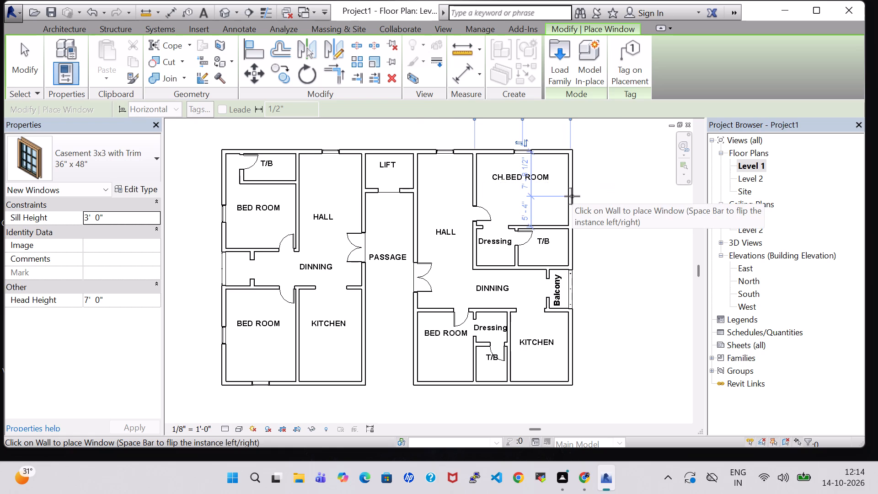
pyautogui.click(573, 186)
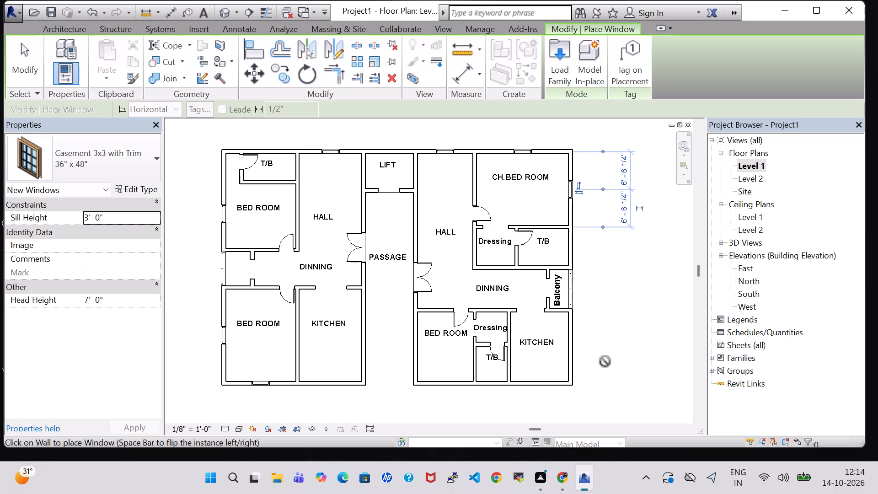
pyautogui.press('Escape')
pyautogui.press('Escape')
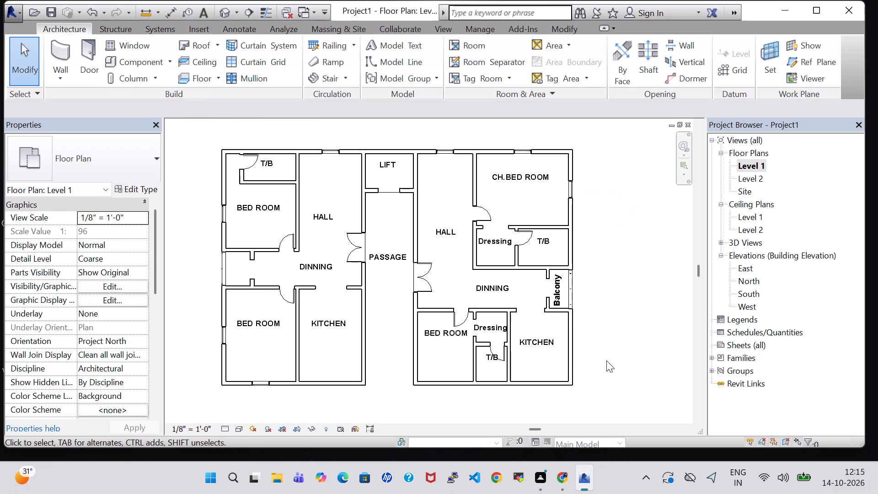
# Load the Double Hung with Trim window family from the Windows library folder.
pyautogui.click(116, 42)
pyautogui.click(557, 73)
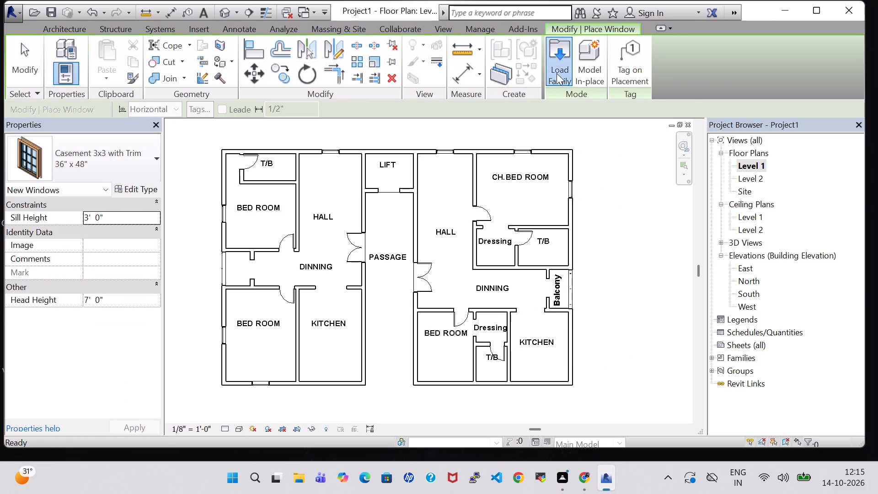
pyautogui.scroll(-7, 513, 291)
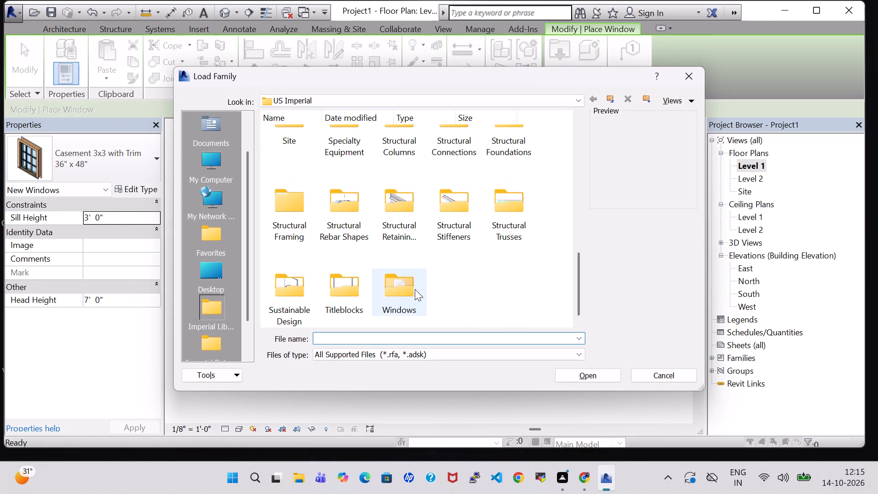
pyautogui.doubleClick(412, 287)
pyautogui.scroll(-2, 450, 243)
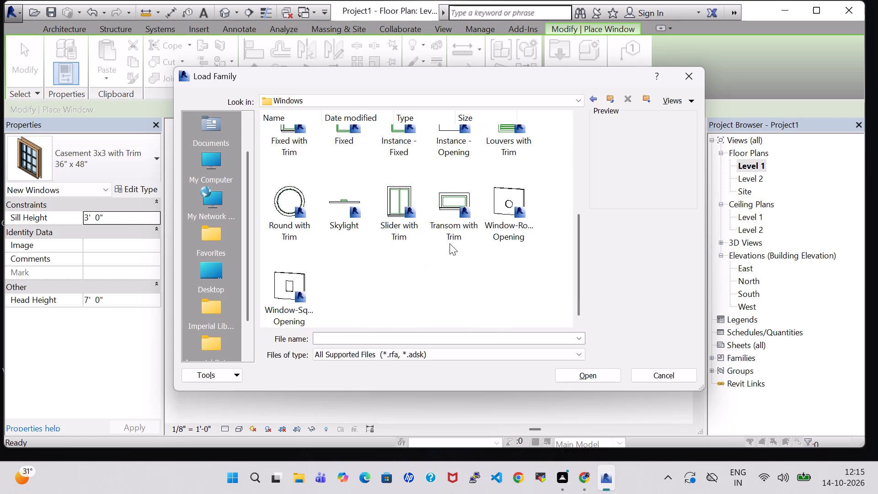
pyautogui.scroll(1, 431, 250)
pyautogui.click(389, 178)
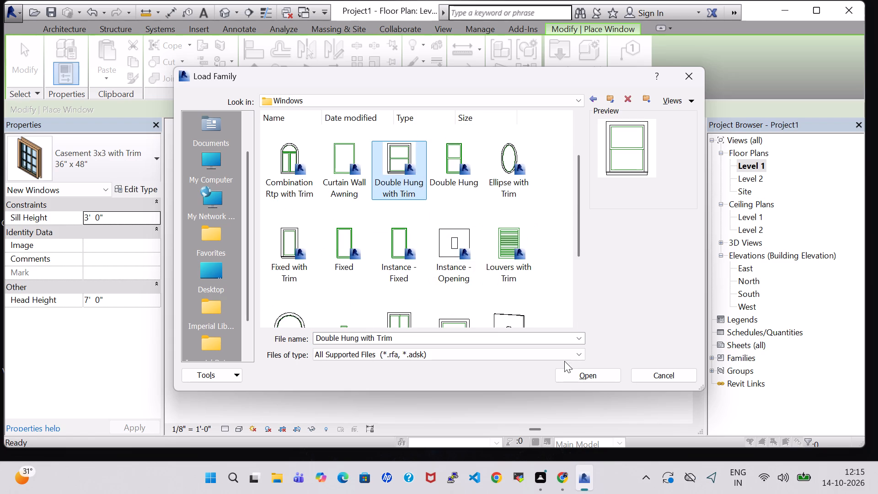
pyautogui.click(585, 380)
# Place Double Hung with Trim 36" x 48" windows in the east and south exterior walls of both kitchens.
pyautogui.scroll(3, 575, 323)
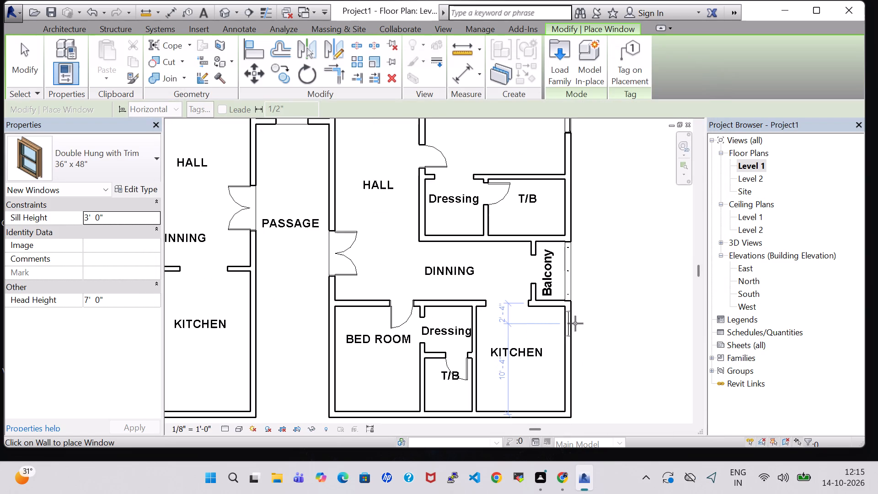
pyautogui.click(575, 367)
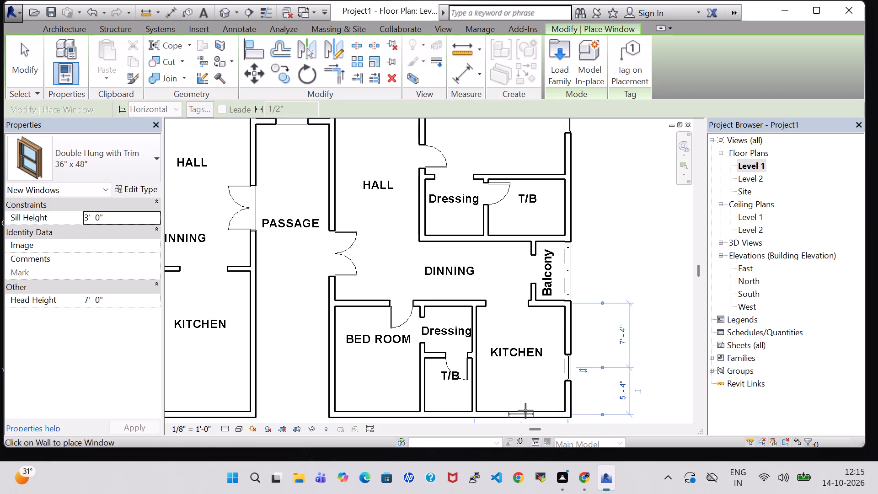
pyautogui.click(525, 424)
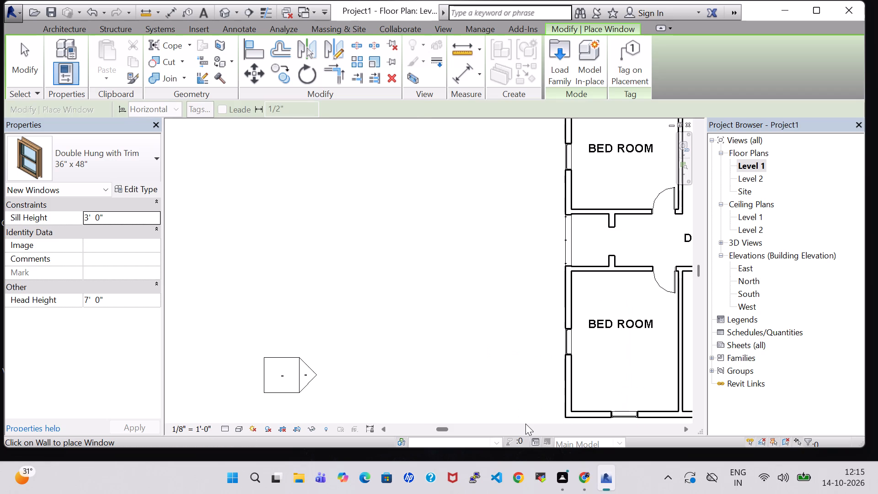
pyautogui.scroll(-3, 532, 387)
pyautogui.moveTo(480, 385); pyautogui.dragTo(196, 385, button='middle')
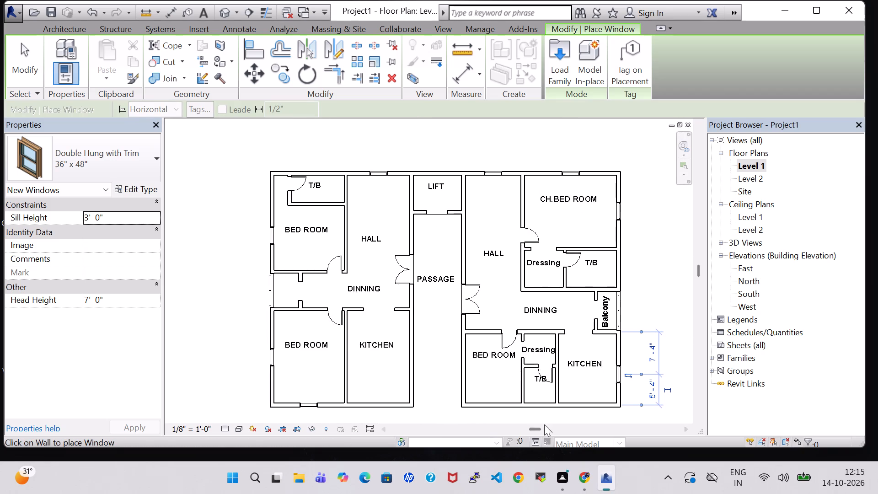
pyautogui.click(587, 411)
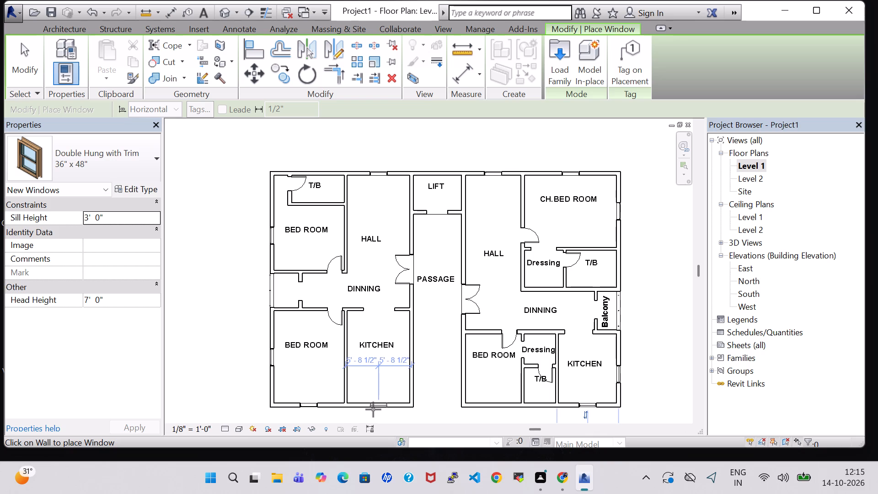
pyautogui.click(374, 409)
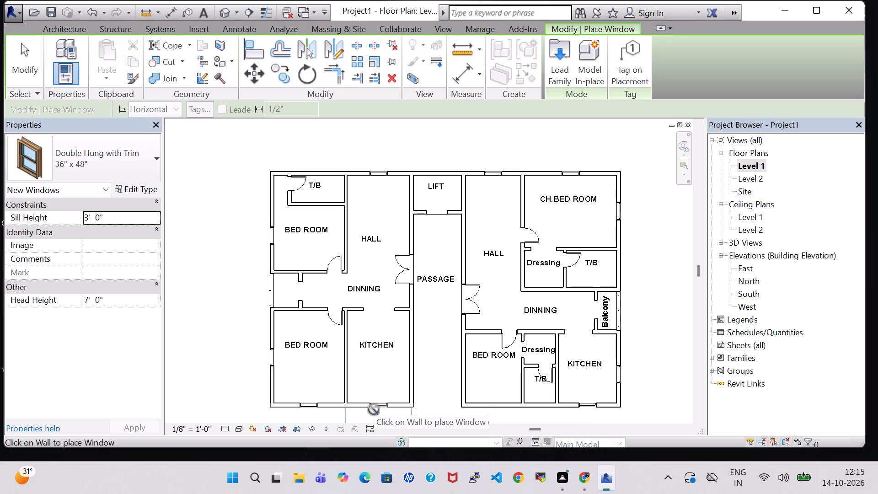
pyautogui.click(417, 357)
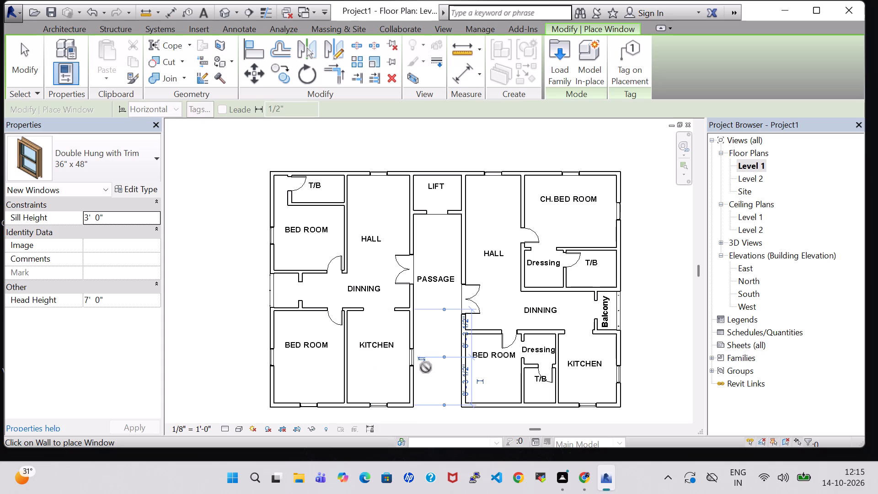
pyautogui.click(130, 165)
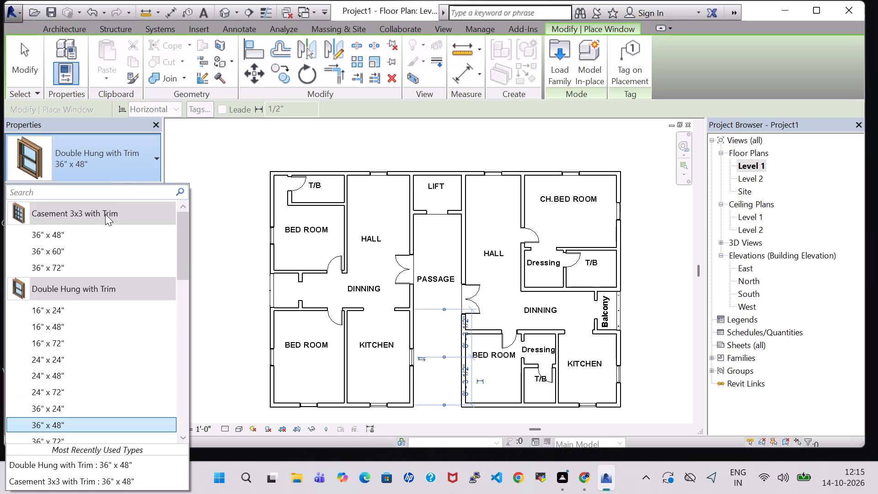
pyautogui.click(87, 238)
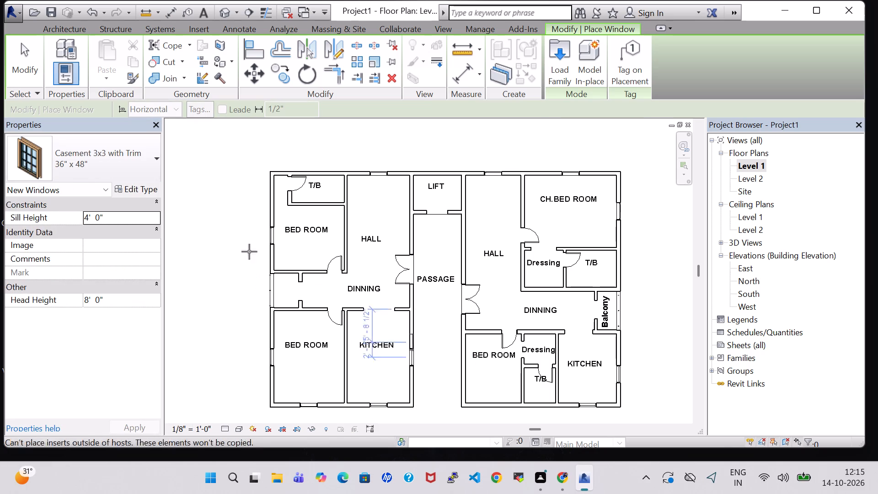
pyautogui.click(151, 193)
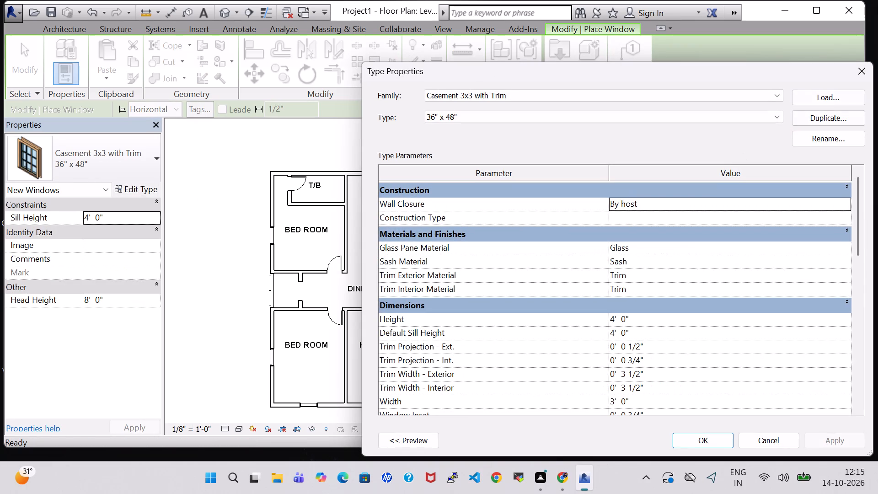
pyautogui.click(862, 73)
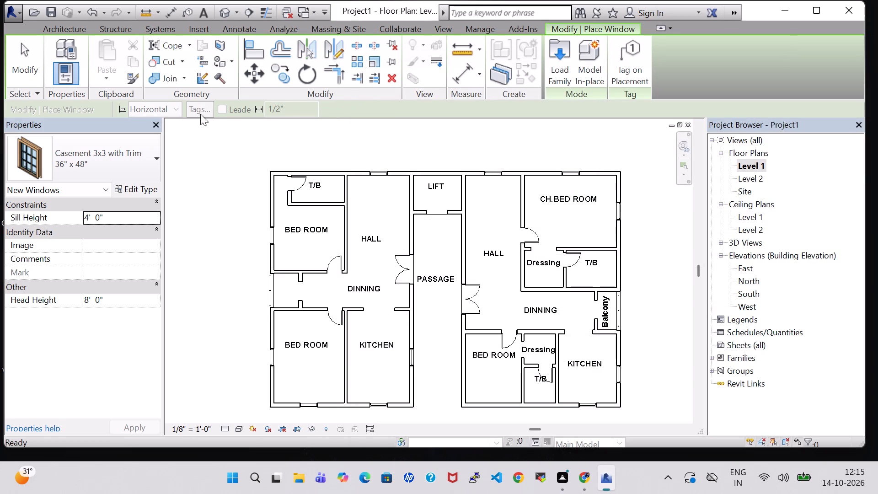
# Place Casement 3x3 with Trim 36" x 60" windows in the west and south exterior walls of the east-unit BED ROOM.
pyautogui.click(132, 157)
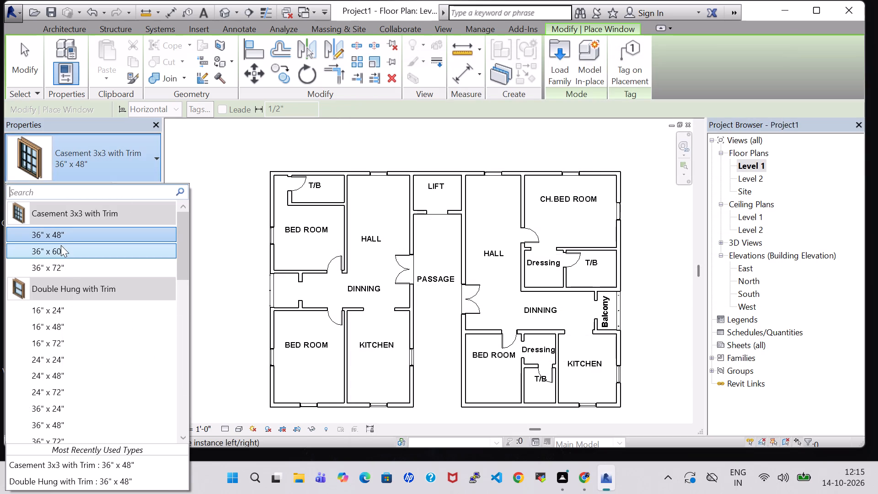
pyautogui.click(61, 245)
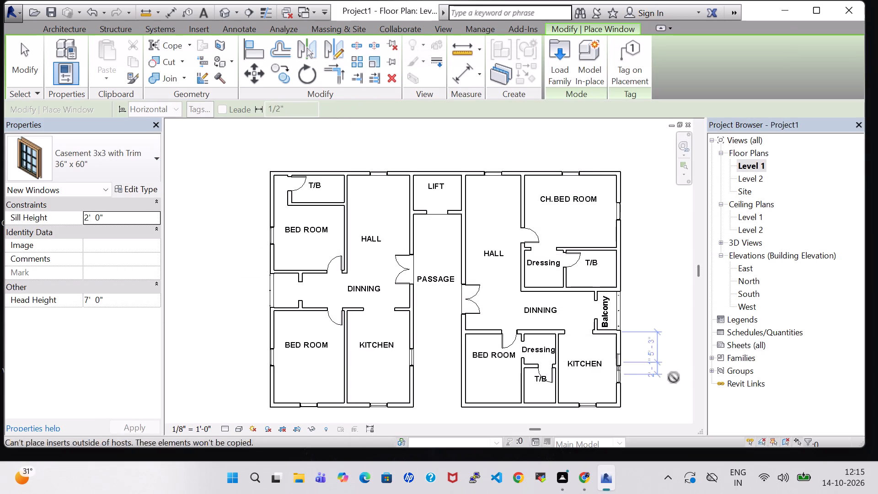
pyautogui.click(461, 372)
pyautogui.click(495, 405)
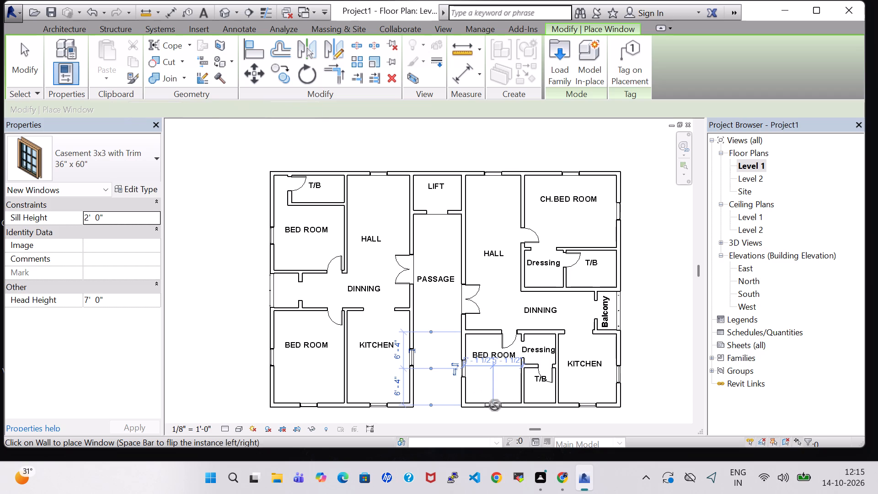
pyautogui.press('Escape')
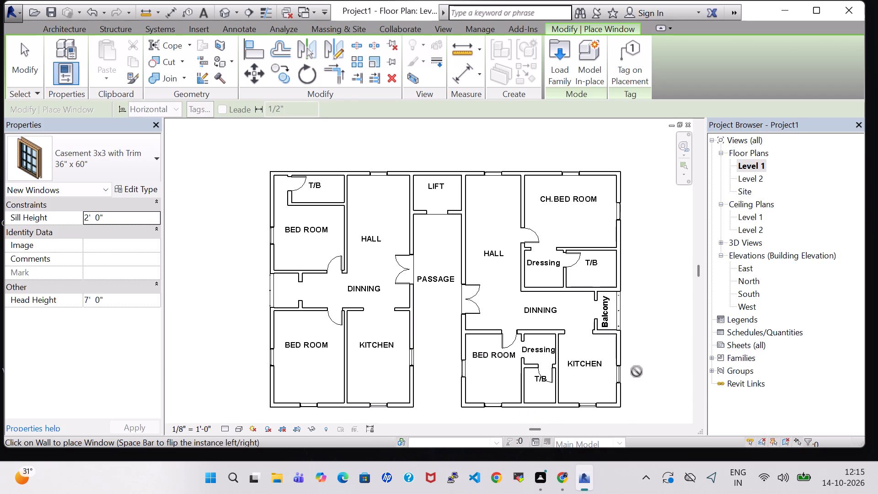
pyautogui.press('Escape')
# Change the window in the east wall of the east-unit kitchen to the Casement 3x3 with Trim 36" x 60" type.
pyautogui.click(625, 376)
pyautogui.click(110, 163)
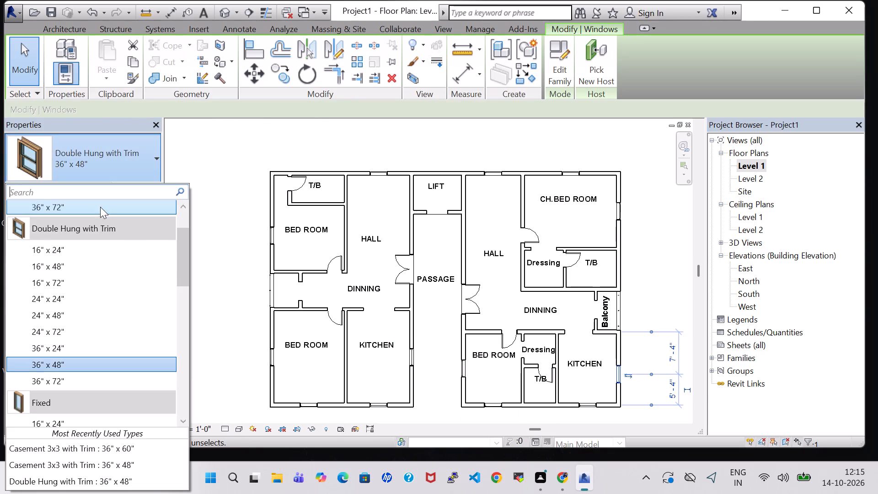
pyautogui.scroll(1, 97, 244)
pyautogui.scroll(2, 199, 252)
pyautogui.scroll(2, 120, 248)
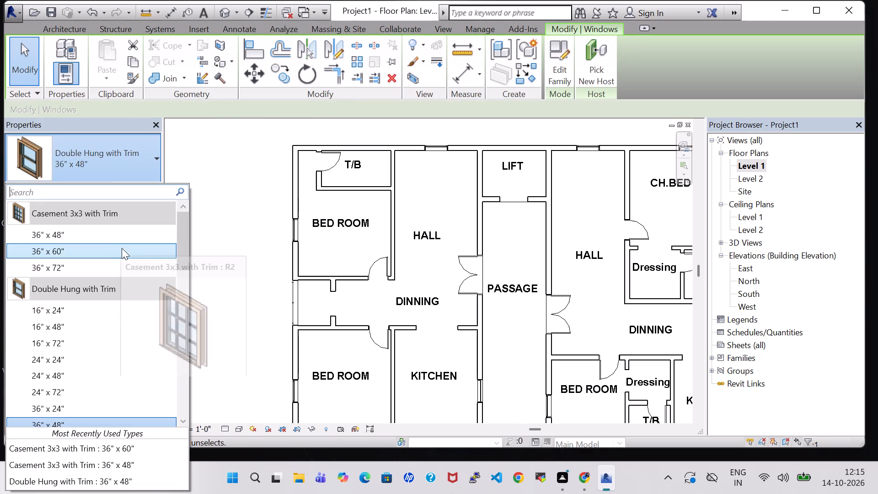
pyautogui.click(122, 248)
pyautogui.scroll(-4, 487, 309)
pyautogui.moveTo(487, 309); pyautogui.dragTo(419, 269, button='middle')
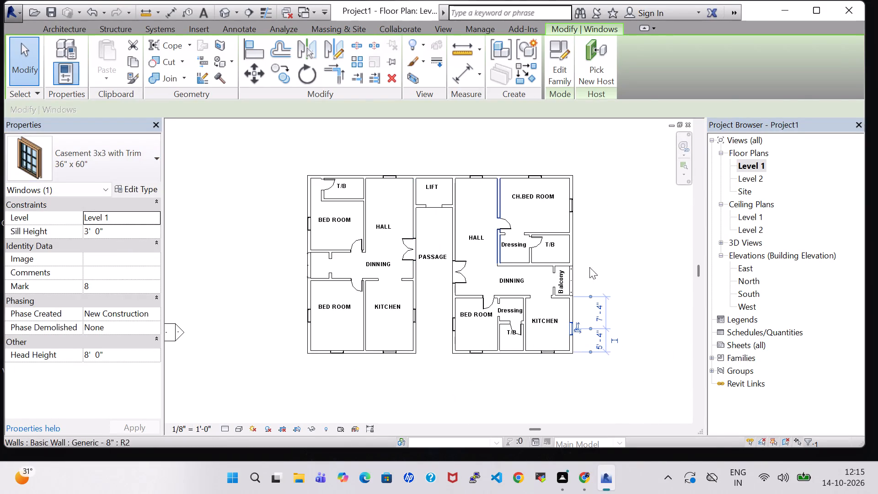
pyautogui.click(648, 276)
pyautogui.click(573, 326)
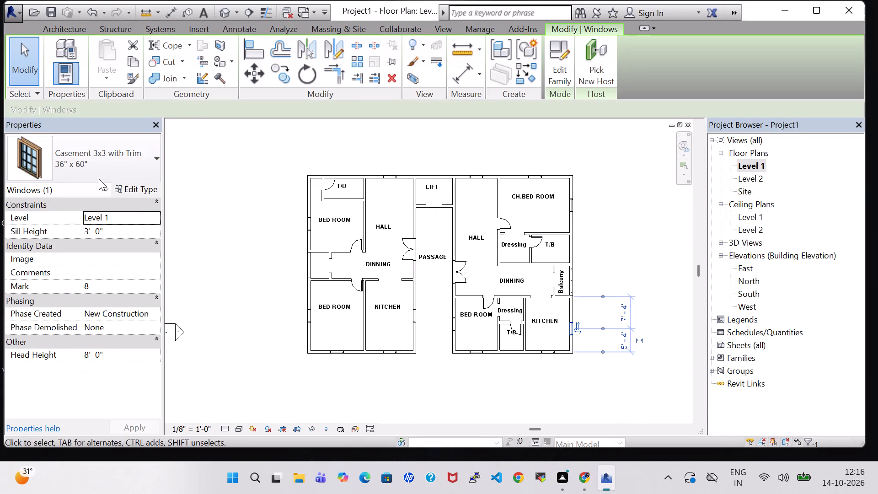
pyautogui.click(105, 161)
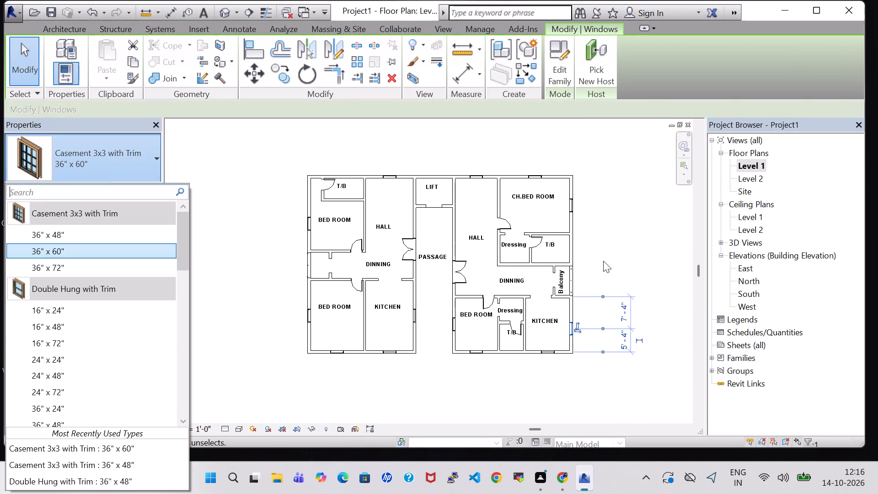
pyautogui.click(603, 261)
# Change the east and north windows of CH.BED ROOM and the north windows of both halls to Casement 3x3 with Trim 36" x 60".
pyautogui.click(574, 200)
pyautogui.click(140, 149)
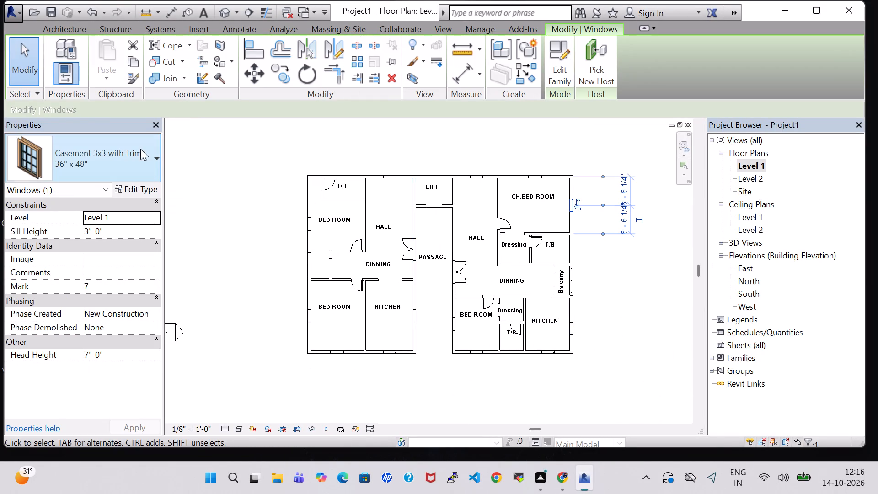
pyautogui.click(97, 258)
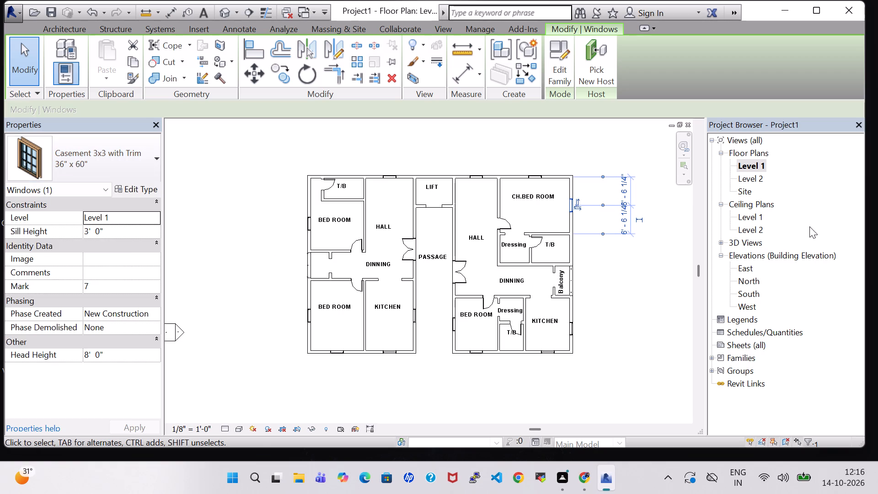
pyautogui.click(537, 177)
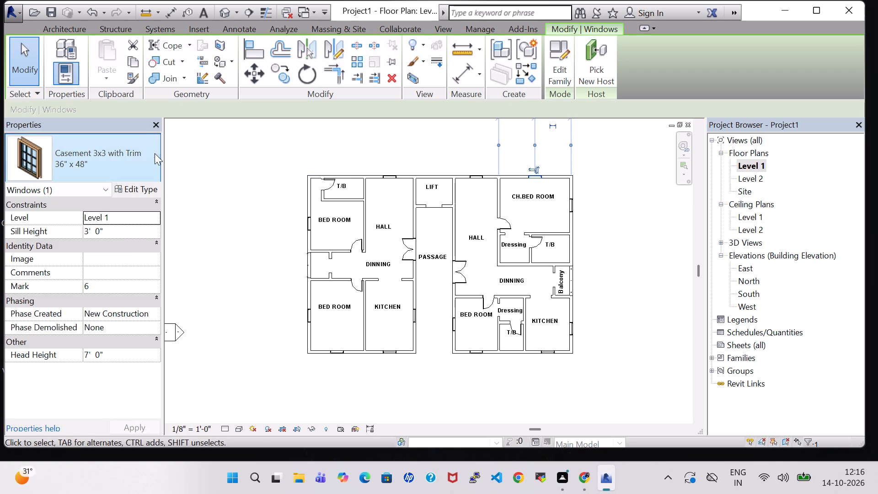
pyautogui.click(155, 153)
pyautogui.click(86, 248)
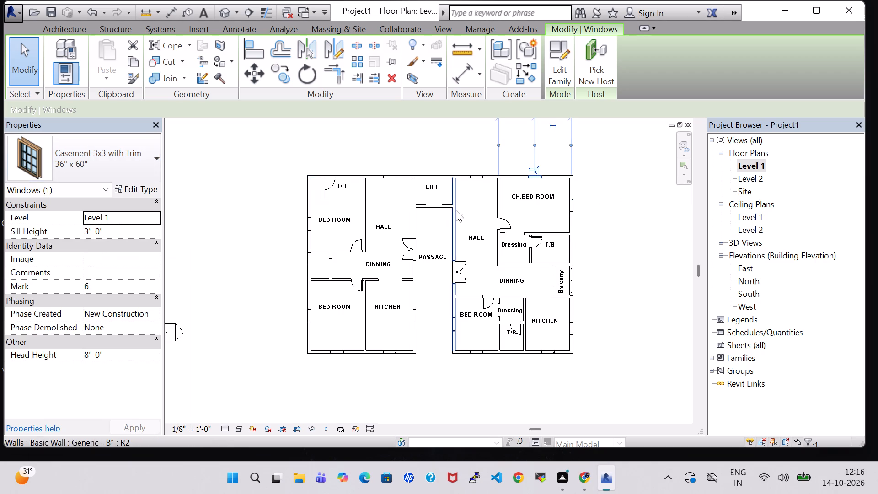
pyautogui.click(479, 179)
pyautogui.click(139, 172)
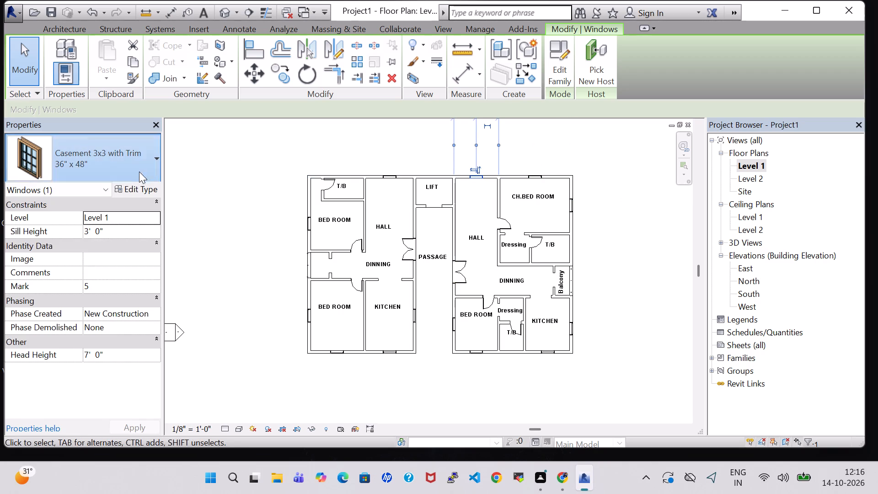
pyautogui.click(87, 255)
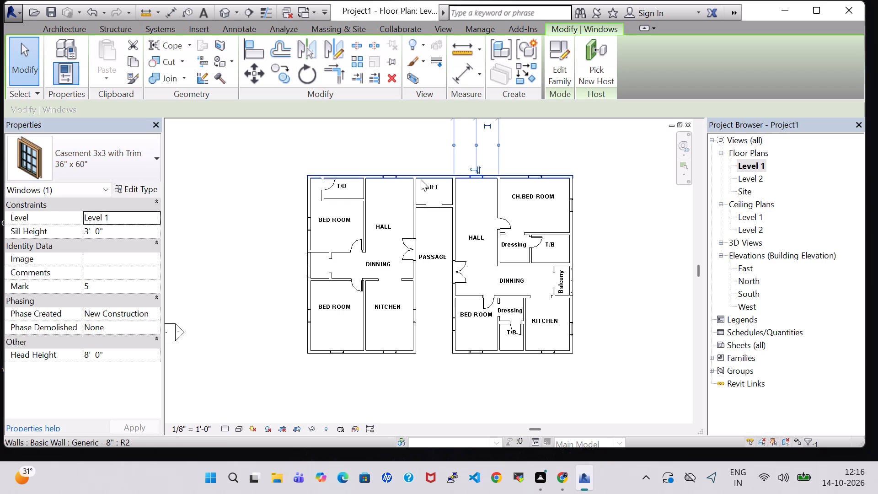
pyautogui.click(391, 175)
pyautogui.click(122, 155)
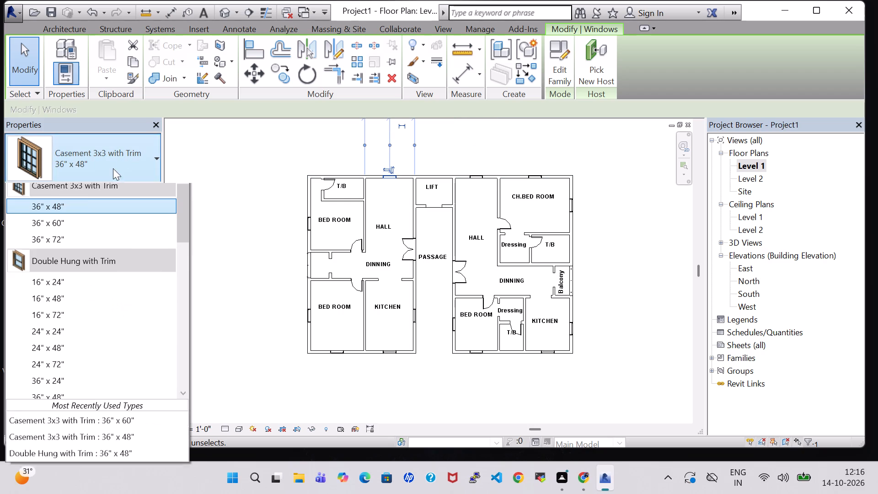
pyautogui.click(77, 251)
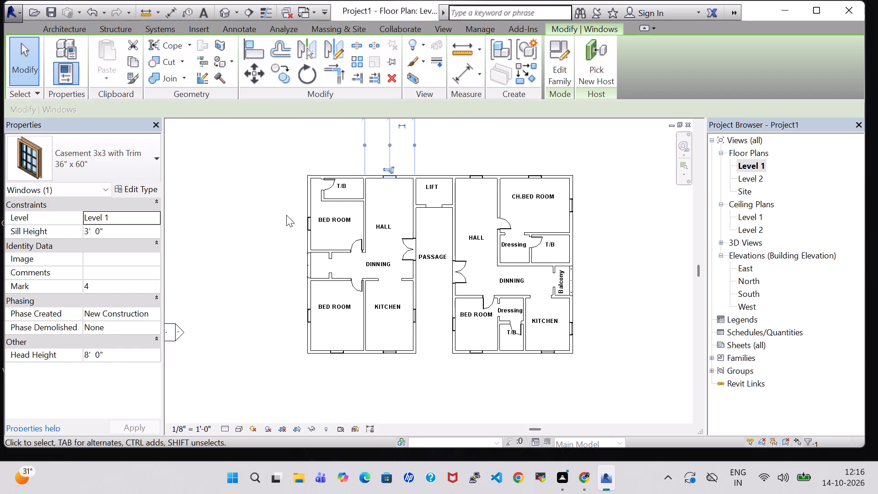
# Change the west windows of both west-unit bedrooms and the lower bedroom's south window to Casement 3x3 with Trim 36" x 60".
pyautogui.click(306, 224)
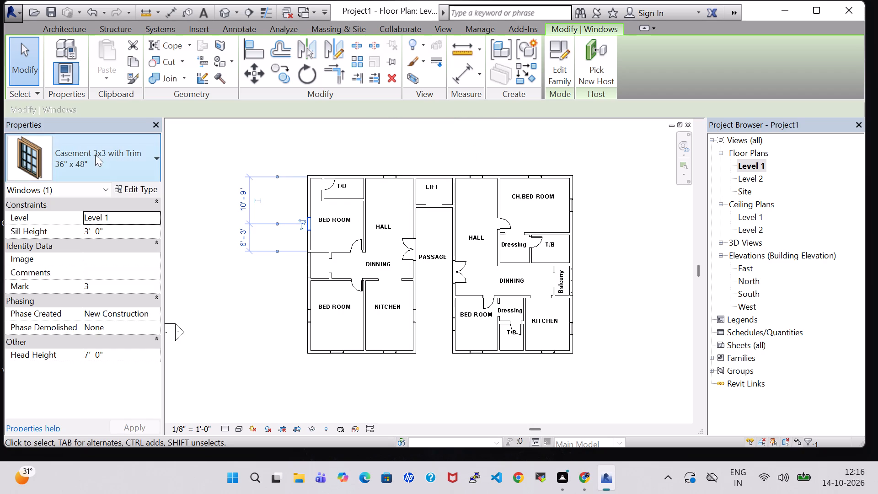
pyautogui.click(101, 159)
pyautogui.click(69, 252)
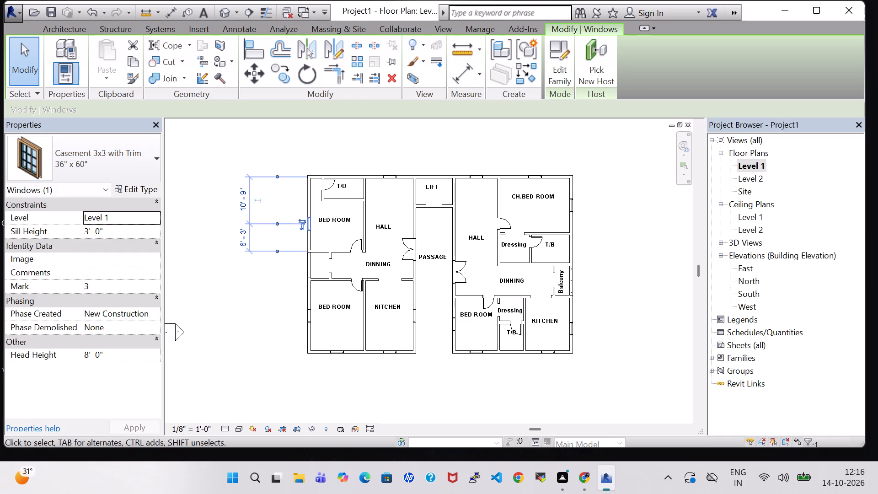
pyautogui.click(249, 306)
pyautogui.click(312, 314)
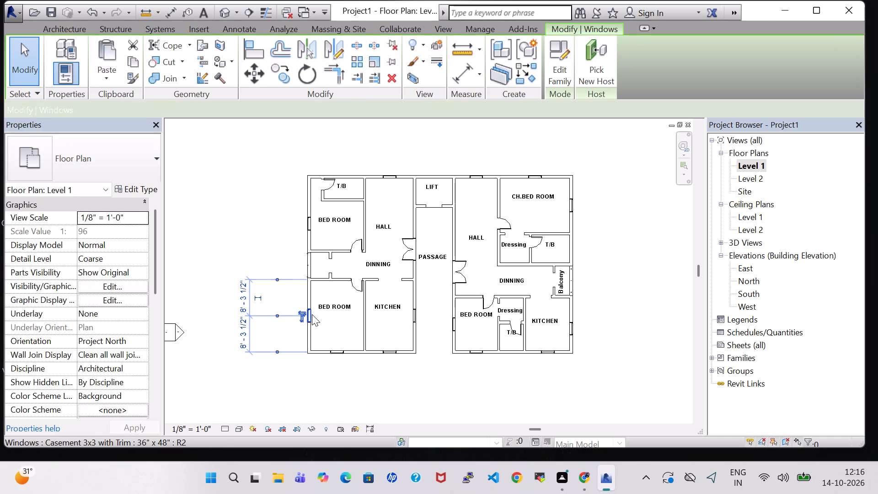
pyautogui.click(139, 162)
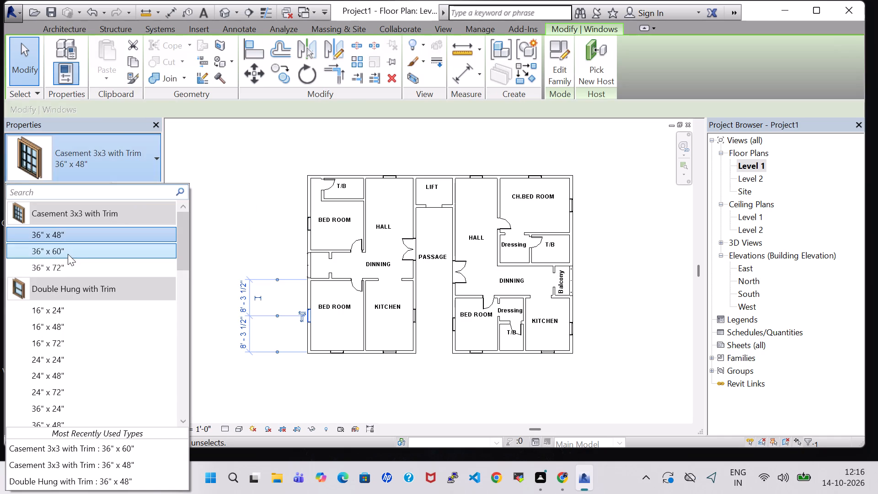
pyautogui.click(68, 253)
pyautogui.click(339, 373)
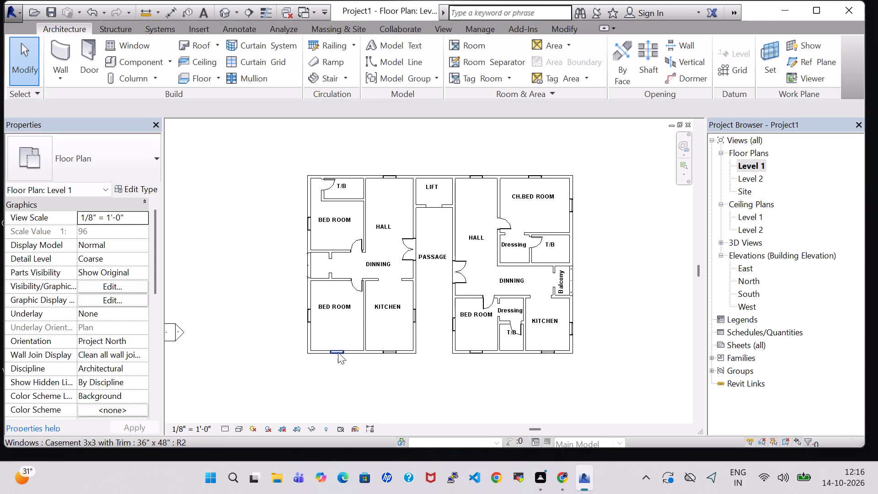
pyautogui.click(338, 352)
pyautogui.click(100, 173)
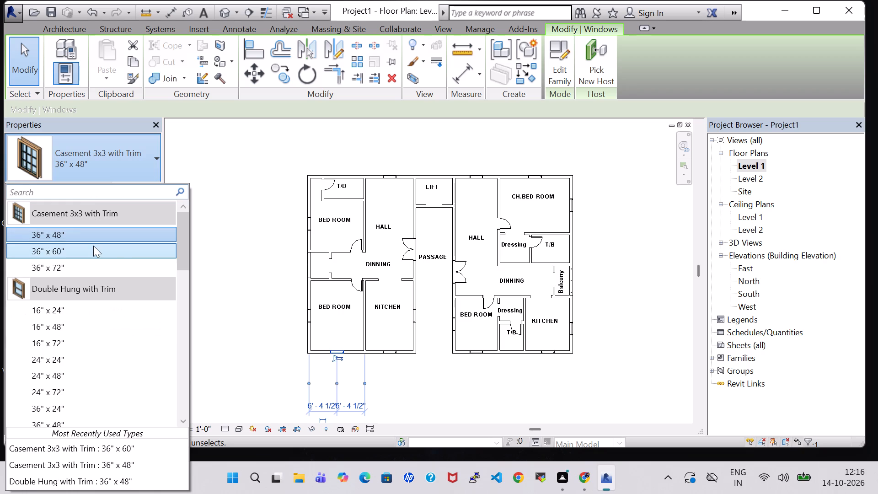
pyautogui.click(93, 246)
pyautogui.click(526, 391)
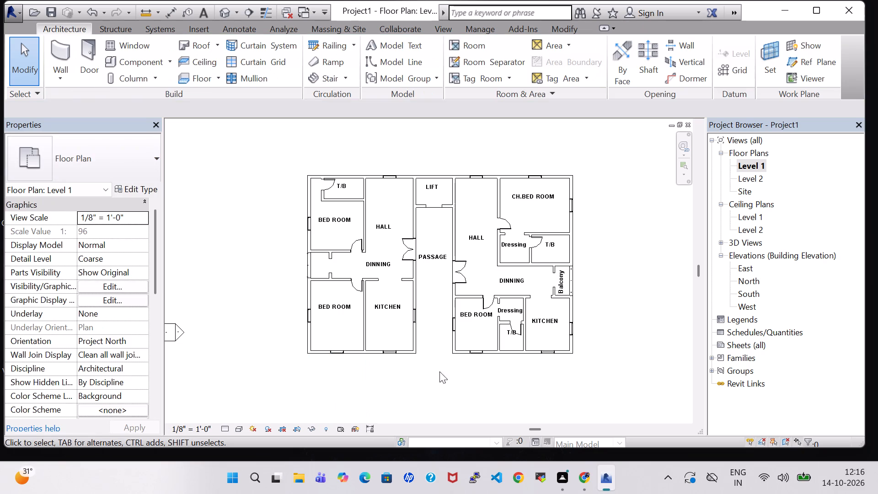
# Check the properties of the west-unit kitchen's south and east windows and the east-unit bedroom's west window.
pyautogui.click(386, 353)
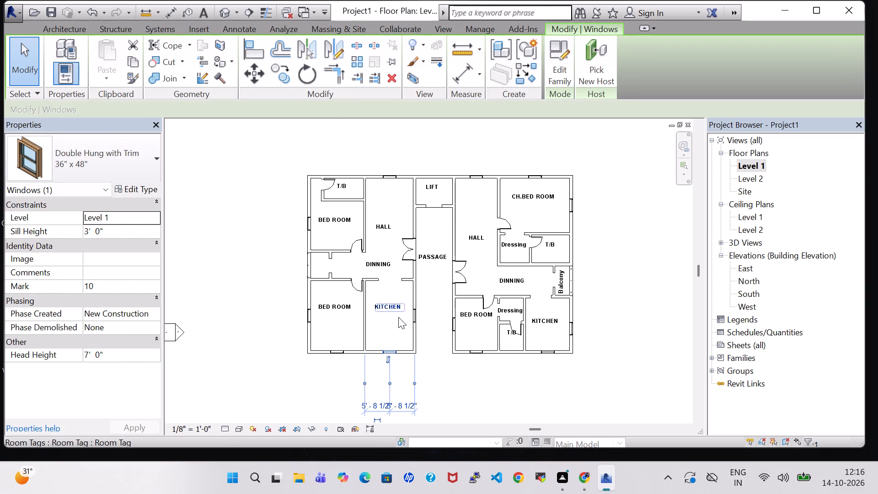
pyautogui.click(409, 314)
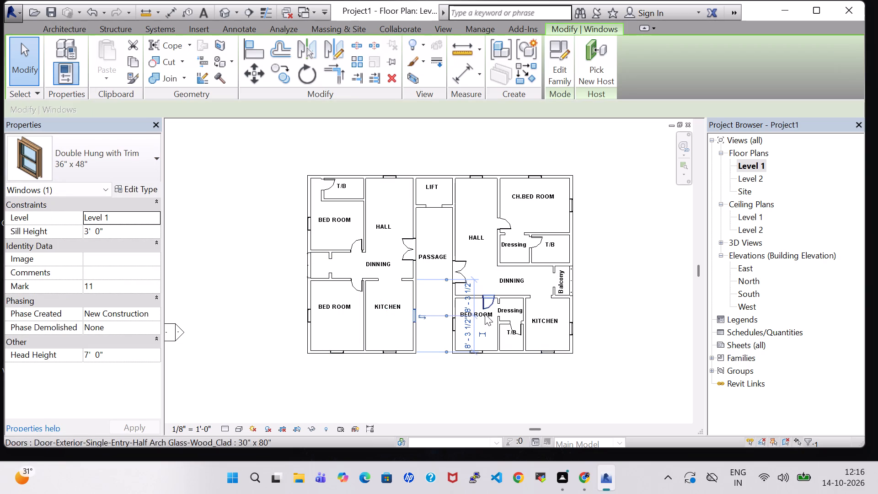
pyautogui.click(450, 327)
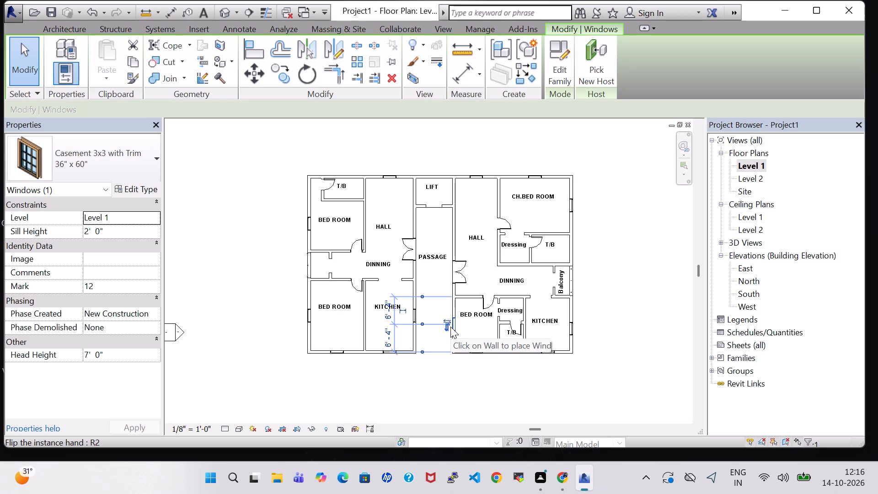
pyautogui.click(614, 253)
# Open the default 3D view and examine the windows along the south facade and the passage.
pyautogui.click(222, 14)
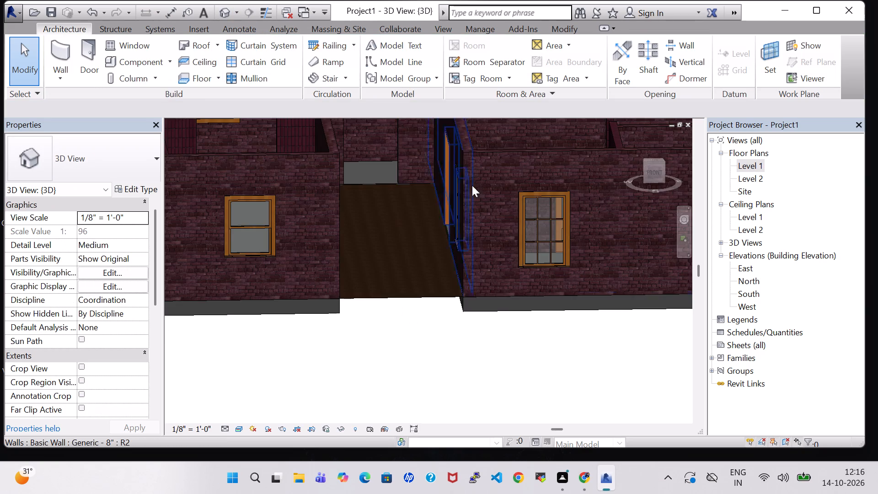
pyautogui.scroll(-2, 492, 288)
pyautogui.keyDown('shift'); pyautogui.moveTo(541, 339); pyautogui.dragTo(522, 333, button='middle'); pyautogui.keyUp('shift')
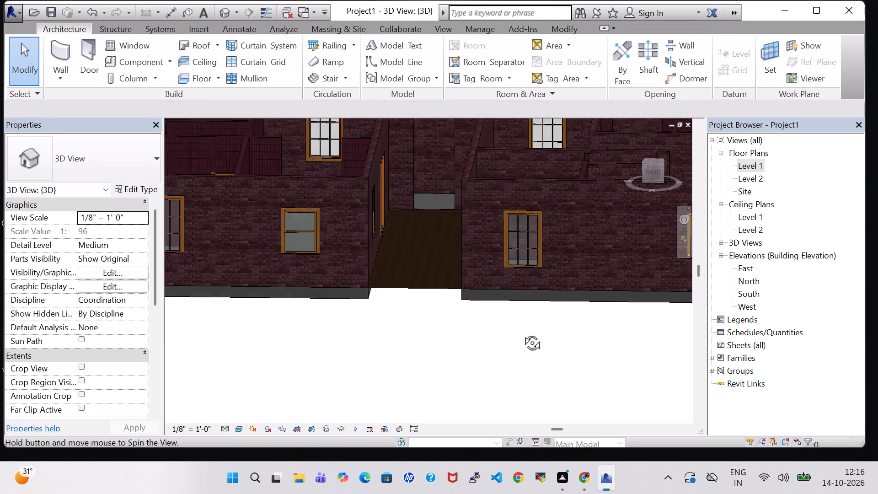
pyautogui.keyDown('shift'); pyautogui.moveTo(522, 333); pyautogui.dragTo(501, 364, button='middle'); pyautogui.keyUp('shift')
pyautogui.keyDown('shift'); pyautogui.moveTo(444, 309); pyautogui.dragTo(453, 311, button='middle'); pyautogui.keyUp('shift')
pyautogui.keyDown('shift'); pyautogui.scroll(-1, 446, 309); pyautogui.keyUp('shift')
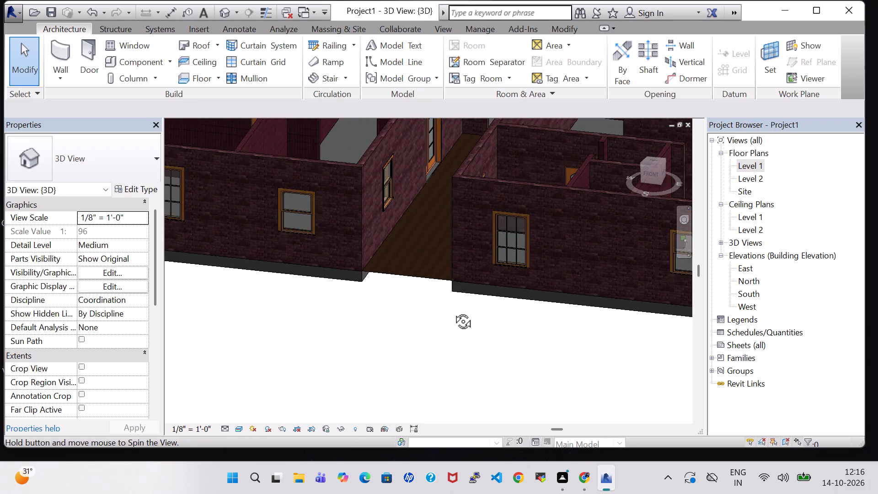
pyautogui.keyDown('shift'); pyautogui.moveTo(453, 311); pyautogui.dragTo(477, 303, button='middle'); pyautogui.keyUp('shift')
pyautogui.keyDown('shift'); pyautogui.moveTo(416, 308); pyautogui.dragTo(426, 376, button='middle'); pyautogui.keyUp('shift')
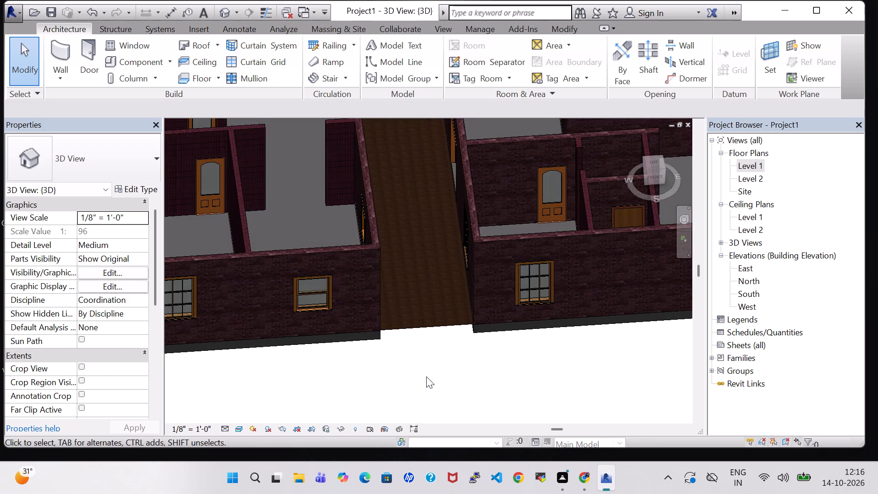
# Examine the south facade, its windows and the open passage between the two units in the 3D view.
pyautogui.keyDown('shift'); pyautogui.moveTo(426, 369); pyautogui.dragTo(456, 356, button='middle'); pyautogui.keyUp('shift')
pyautogui.moveTo(519, 391); pyautogui.dragTo(492, 335, button='middle')
pyautogui.keyDown('shift'); pyautogui.moveTo(602, 342); pyautogui.dragTo(587, 334, button='middle'); pyautogui.keyUp('shift')
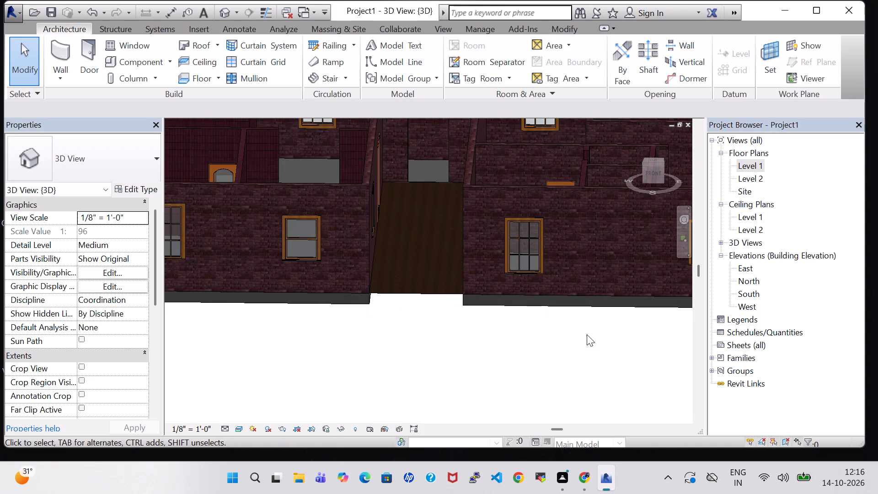
pyautogui.middleClick(586, 334)
pyautogui.scroll(-3, 585, 334)
pyautogui.moveTo(584, 332); pyautogui.dragTo(496, 367, button='middle')
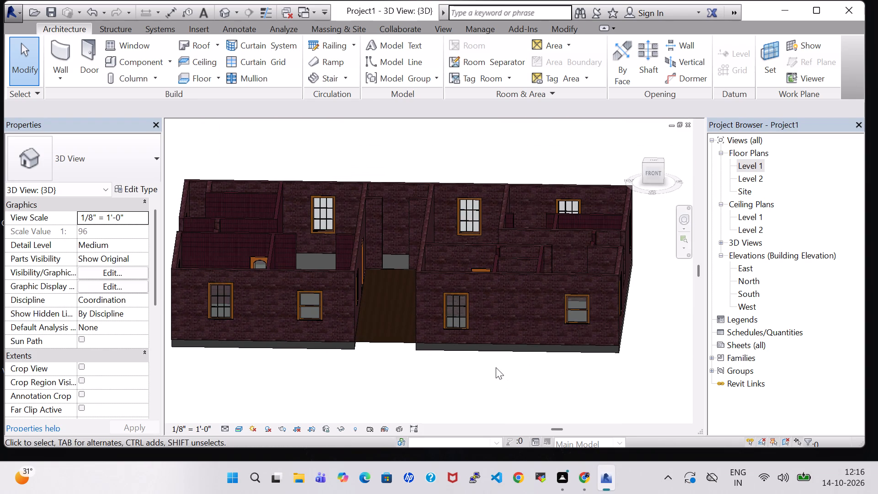
pyautogui.keyDown('shift'); pyautogui.moveTo(493, 380); pyautogui.dragTo(503, 364, button='middle'); pyautogui.keyUp('shift')
pyautogui.keyDown('shift'); pyautogui.moveTo(451, 362); pyautogui.dragTo(451, 362, button='middle'); pyautogui.keyUp('shift')
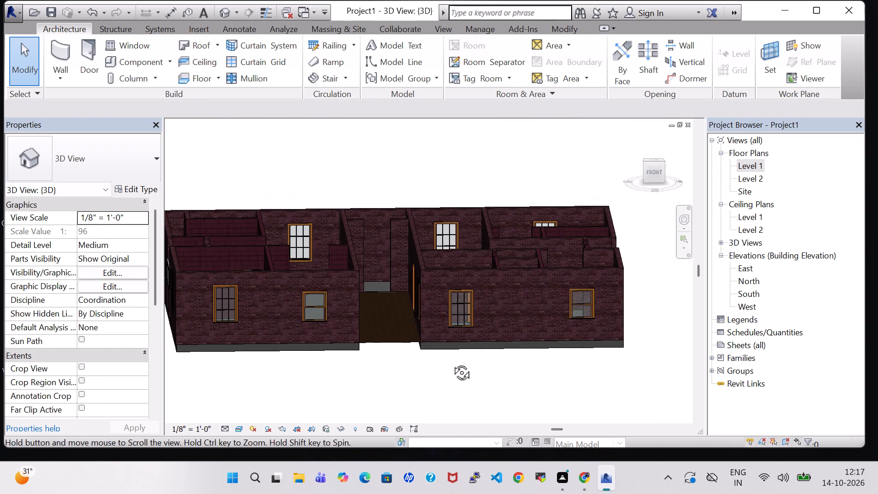
pyautogui.keyDown('shift'); pyautogui.moveTo(451, 362); pyautogui.dragTo(442, 359, button='middle'); pyautogui.keyUp('shift')
pyautogui.moveTo(437, 359); pyautogui.dragTo(467, 359, button='middle')
pyautogui.keyDown('shift'); pyautogui.middleClick(467, 361); pyautogui.keyUp('shift')
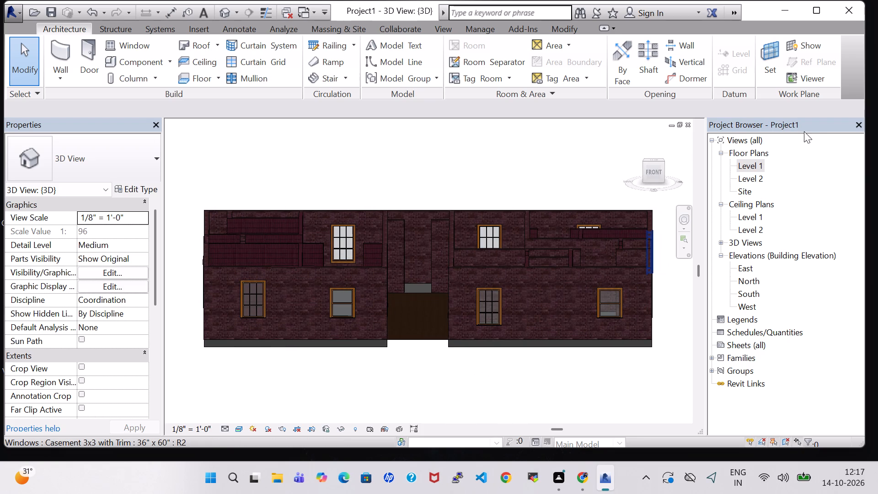
# On Level 1, place a U-shaped winder stair, 3' 0" wide and rising to Level 2, near the passage's south end, and check it in 3D.
pyautogui.doubleClick(748, 164)
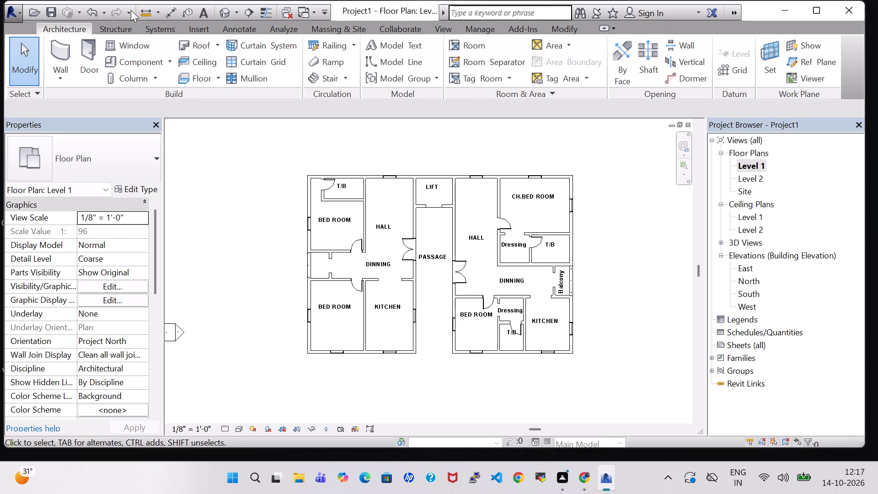
pyautogui.click(323, 82)
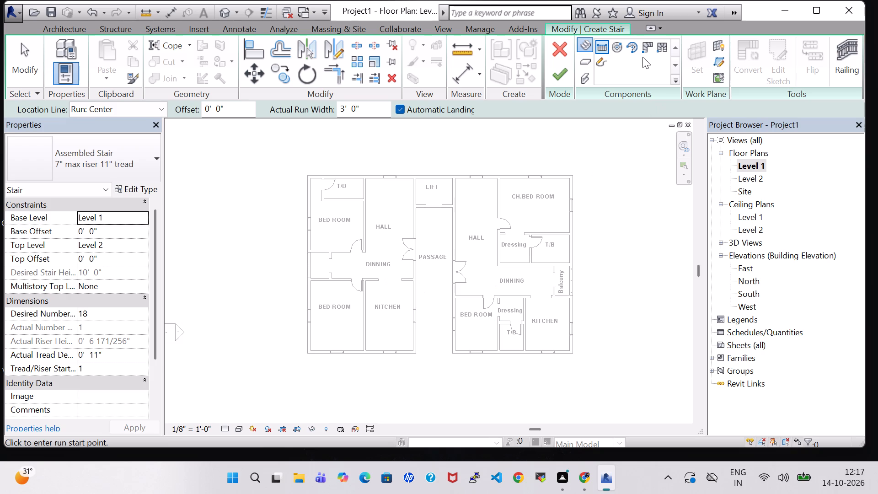
pyautogui.click(660, 44)
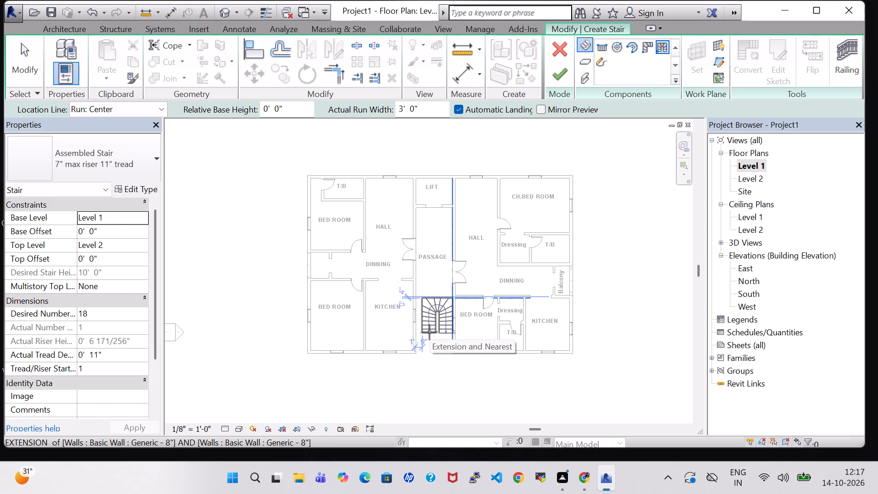
pyautogui.click(429, 332)
pyautogui.click(556, 74)
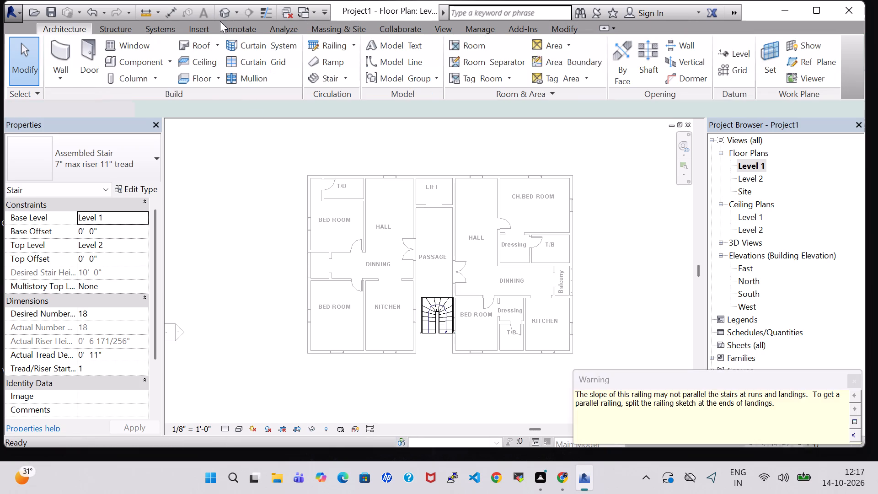
pyautogui.click(226, 6)
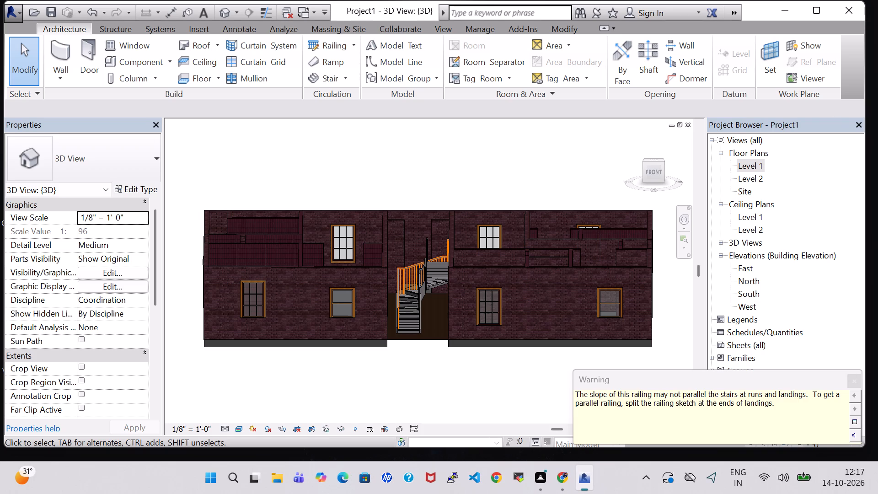
pyautogui.click(849, 386)
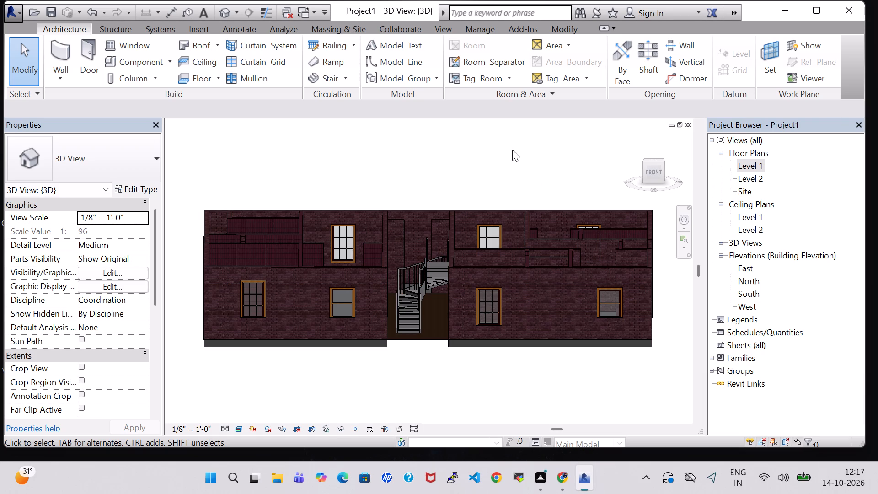
pyautogui.keyDown('shift'); pyautogui.moveTo(512, 150); pyautogui.dragTo(521, 225, button='middle'); pyautogui.keyUp('shift')
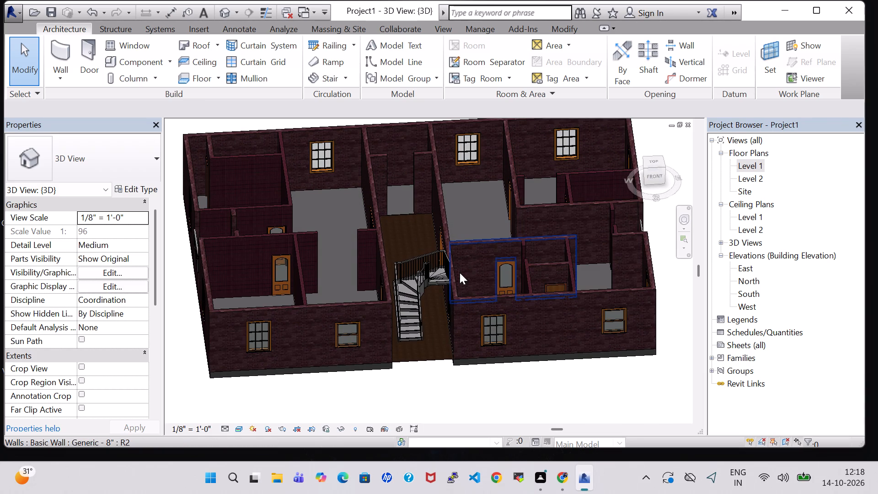
pyautogui.click(429, 277)
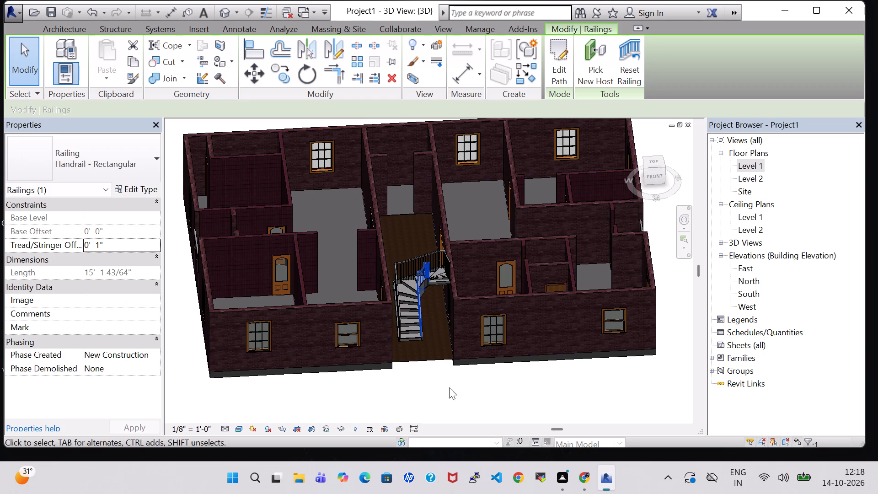
# Open the passage's winder stair for editing on the Level 1 floor plan.
pyautogui.doubleClick(761, 164)
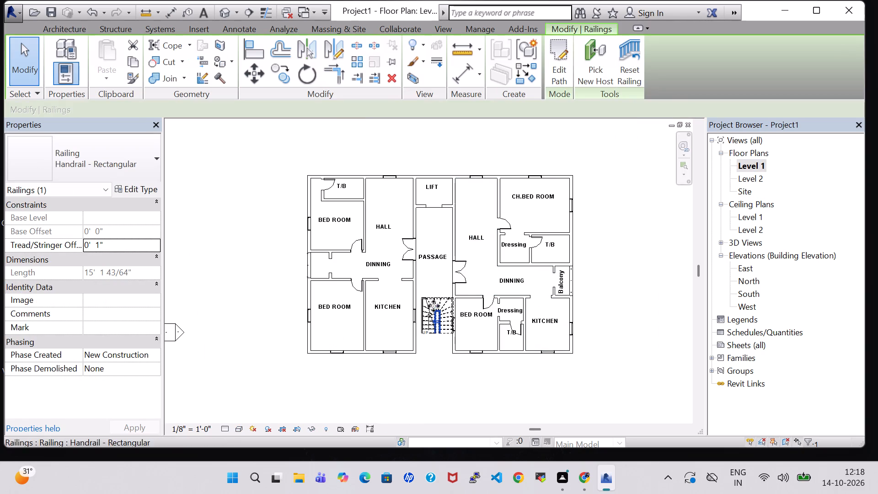
pyautogui.scroll(3, 606, 293)
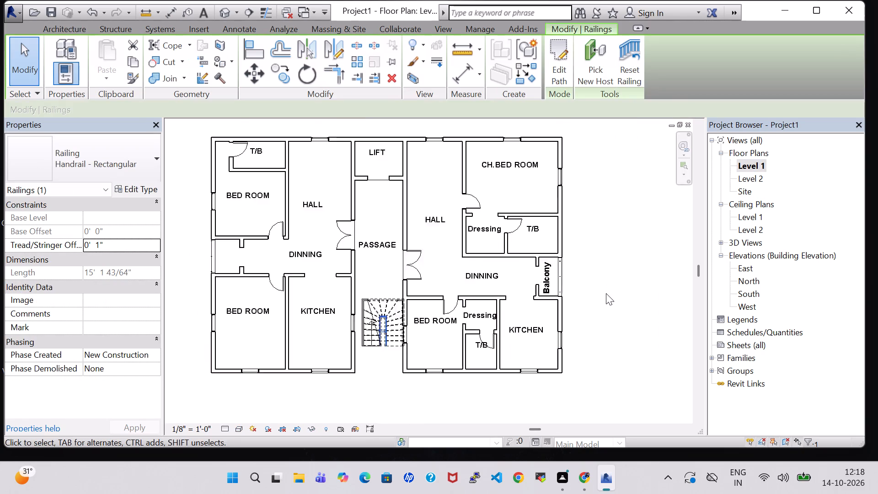
pyautogui.scroll(1, 606, 293)
pyautogui.moveTo(606, 301); pyautogui.dragTo(646, 274, button='middle')
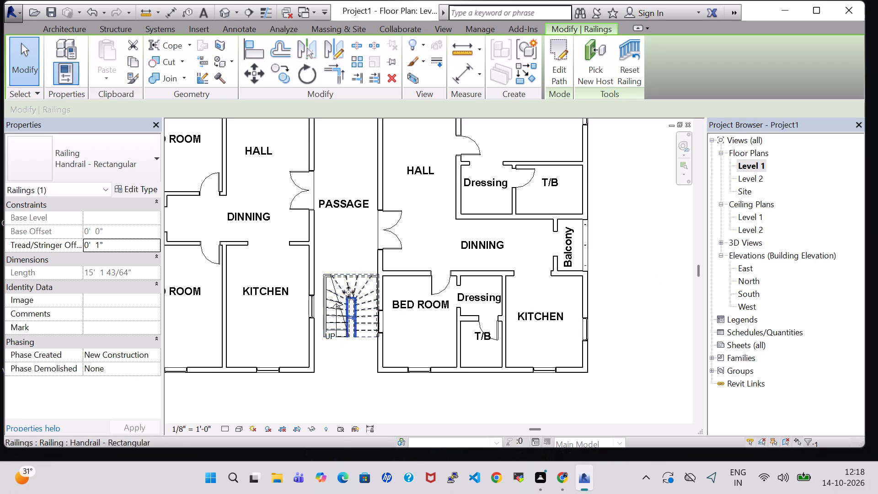
pyautogui.click(352, 286)
pyautogui.doubleClick(328, 312)
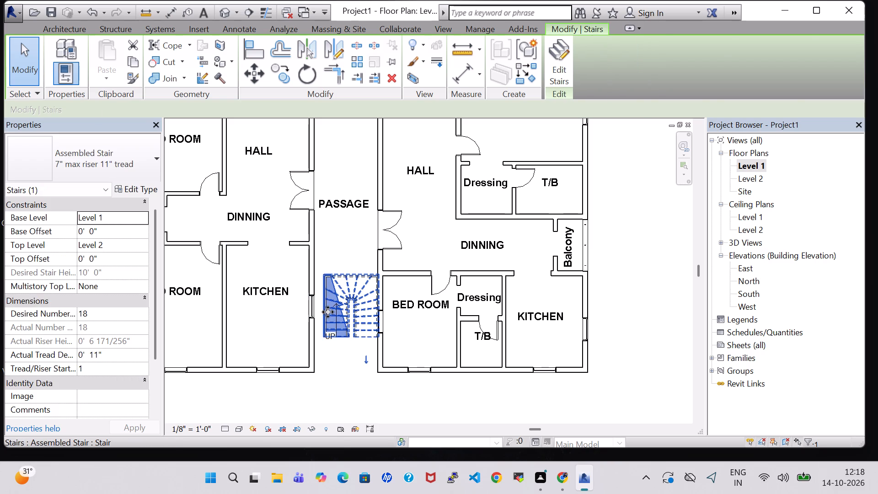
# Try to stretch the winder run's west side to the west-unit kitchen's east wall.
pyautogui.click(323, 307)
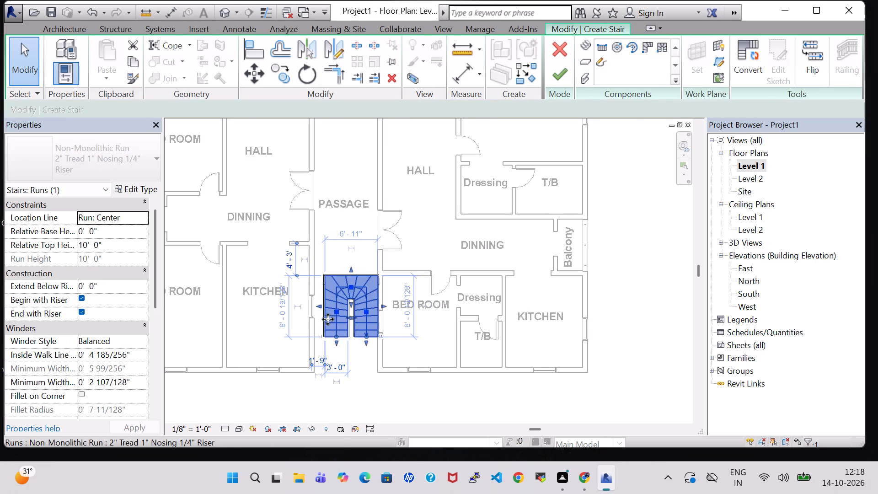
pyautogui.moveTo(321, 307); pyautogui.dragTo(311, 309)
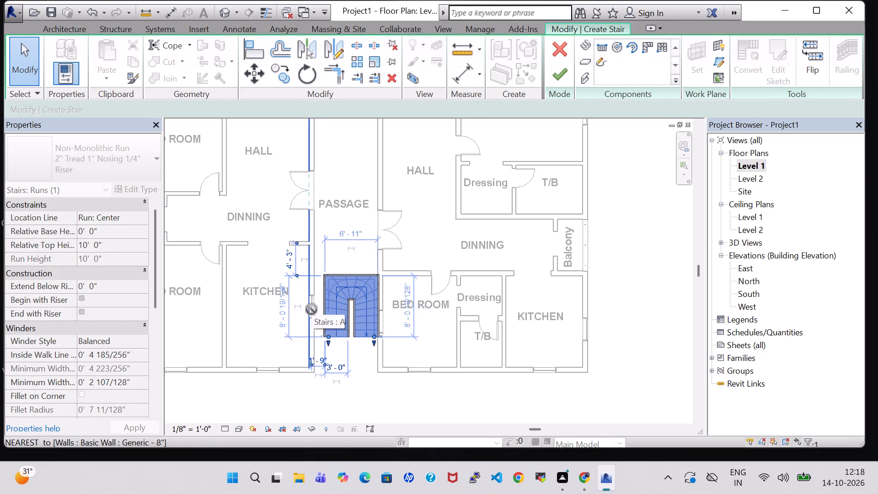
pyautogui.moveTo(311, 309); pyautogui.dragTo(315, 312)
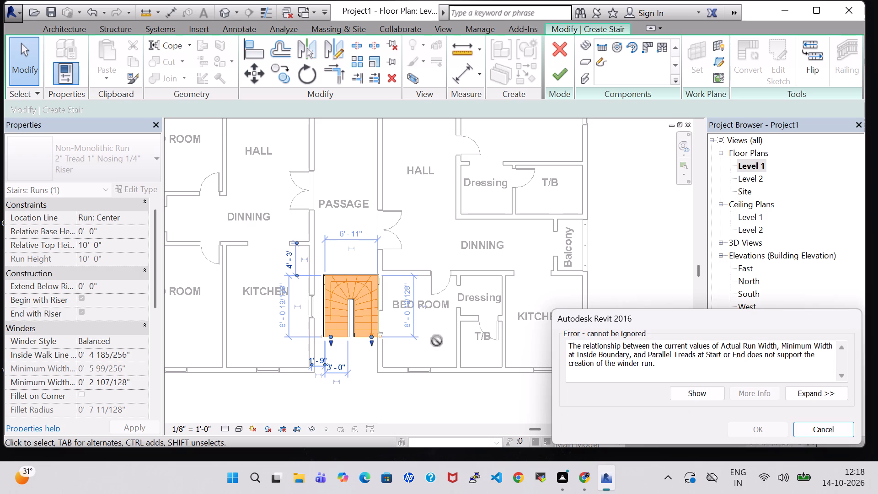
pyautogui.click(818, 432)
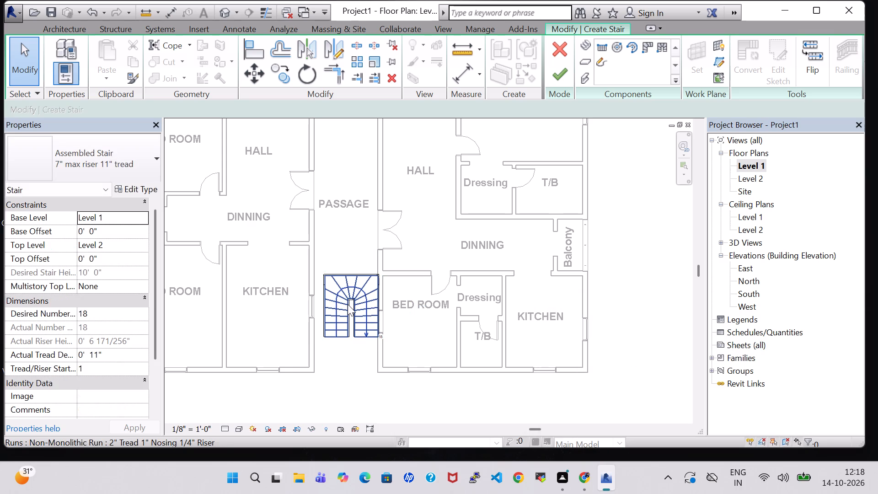
# Nudge the winder run south and west, about 5'-3" below the kitchen's north wall and 1'-1" from the passage's west wall.
pyautogui.middleClick(348, 304)
pyautogui.click(348, 288)
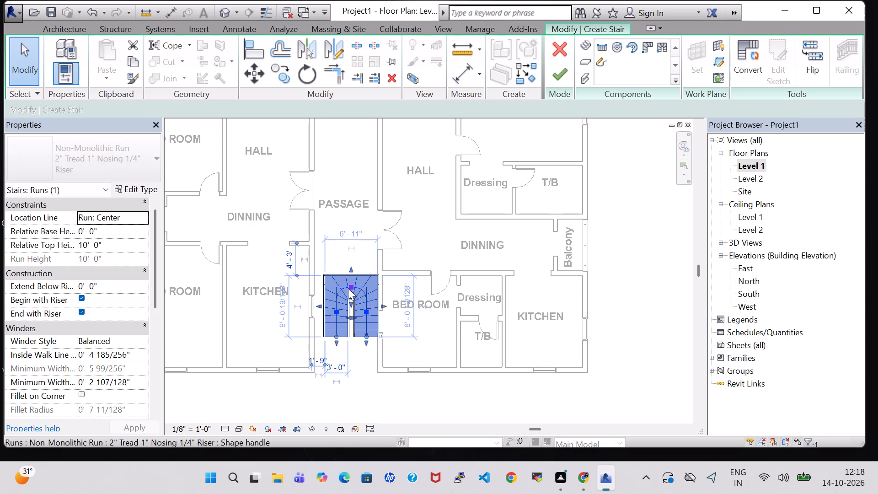
pyautogui.press('Down')
pyautogui.press('Down')
pyautogui.press('Down')
pyautogui.press('Left')
pyautogui.press('Left')
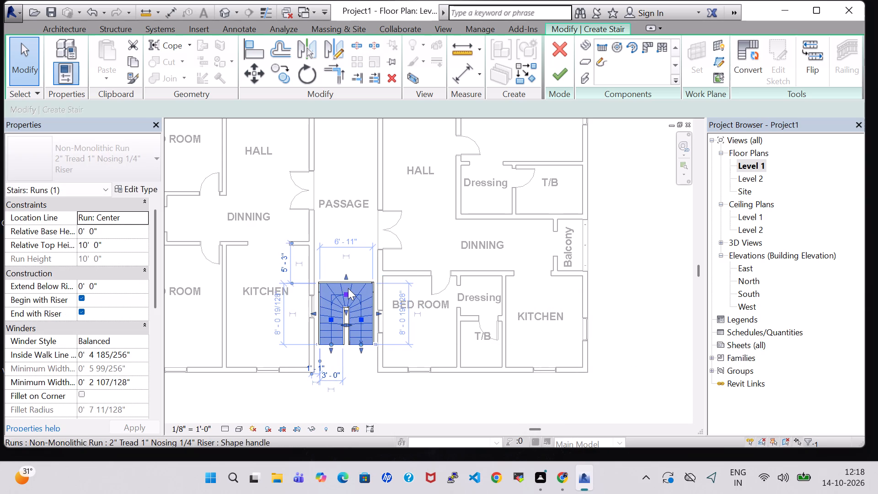
# Widen the winder run on both sides to about 8'-3" overall so it fills the passage, and finish the stair edit.
pyautogui.scroll(5, 333, 302)
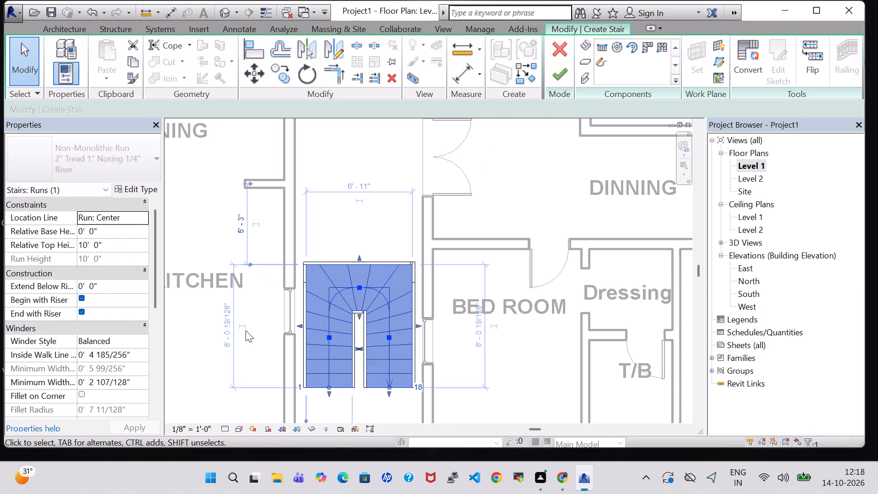
pyautogui.click(419, 326)
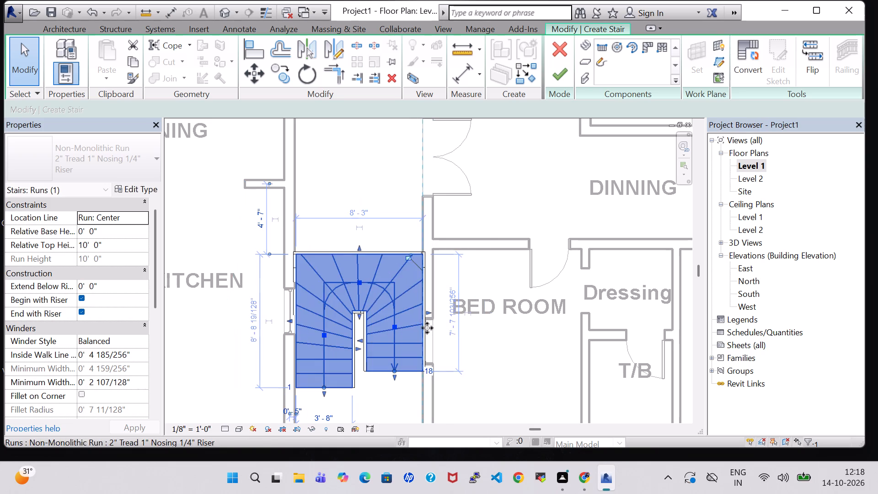
pyautogui.scroll(-3, 480, 328)
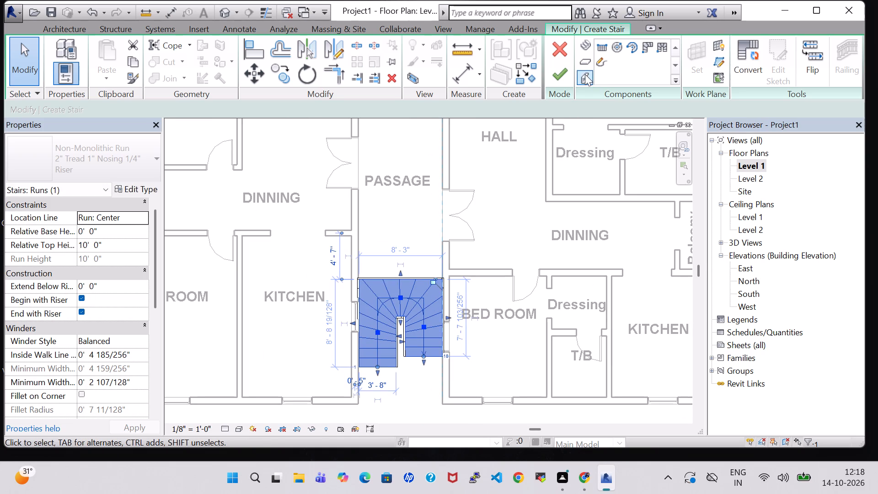
pyautogui.click(568, 73)
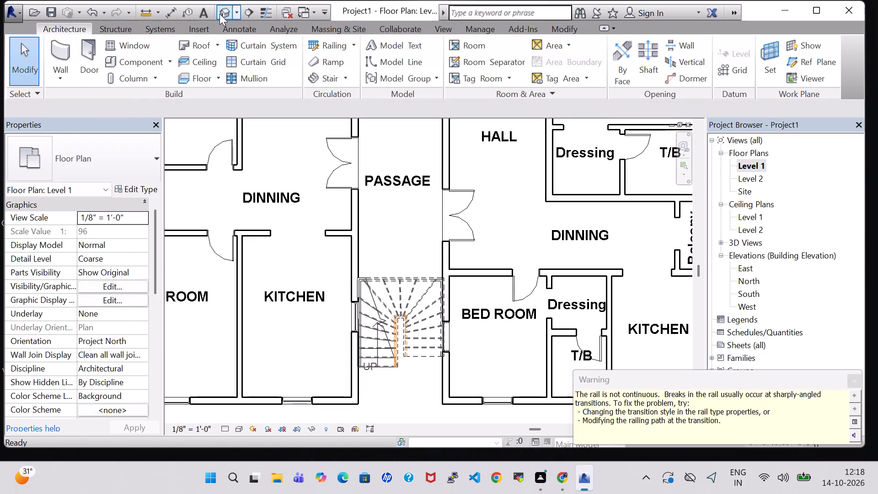
# In the 3D view, delete the double-hung window beside the stair in the west-unit kitchen's east wall.
pyautogui.click(219, 14)
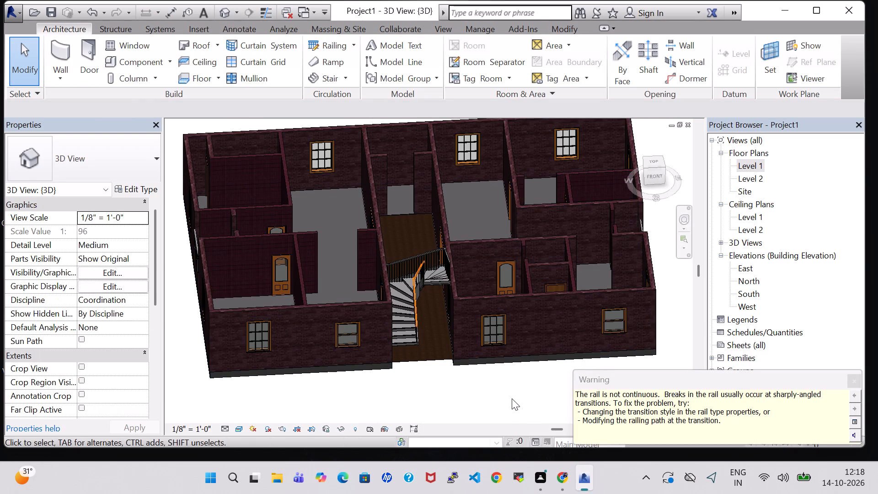
pyautogui.keyDown('shift'); pyautogui.moveTo(512, 398); pyautogui.dragTo(475, 323, button='middle'); pyautogui.keyUp('shift')
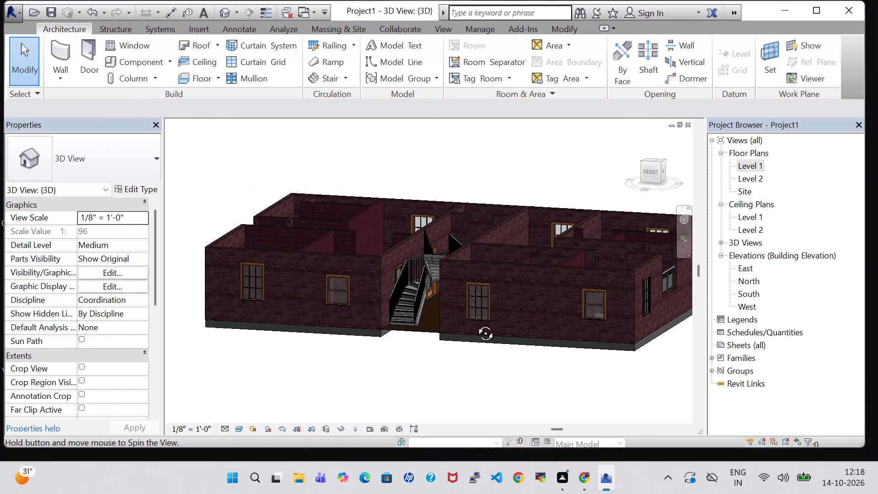
pyautogui.keyDown('shift'); pyautogui.moveTo(475, 323); pyautogui.dragTo(464, 374, button='middle'); pyautogui.keyUp('shift')
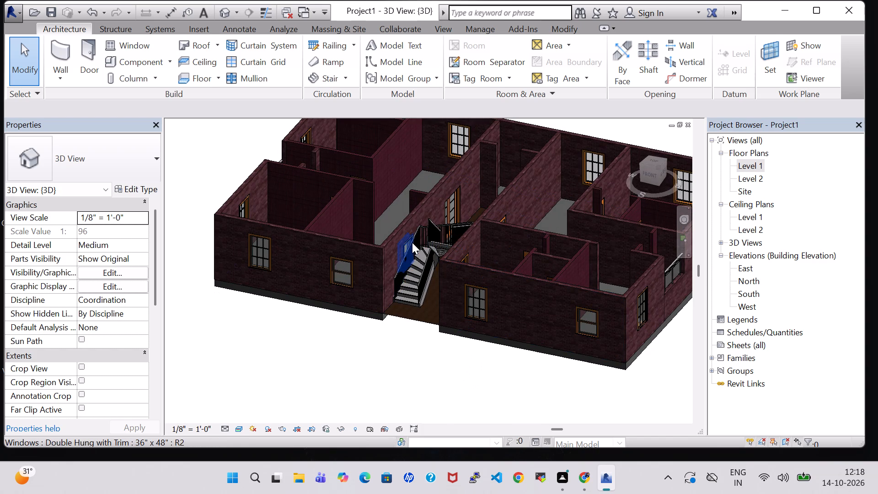
pyautogui.click(412, 242)
pyautogui.press('Delete')
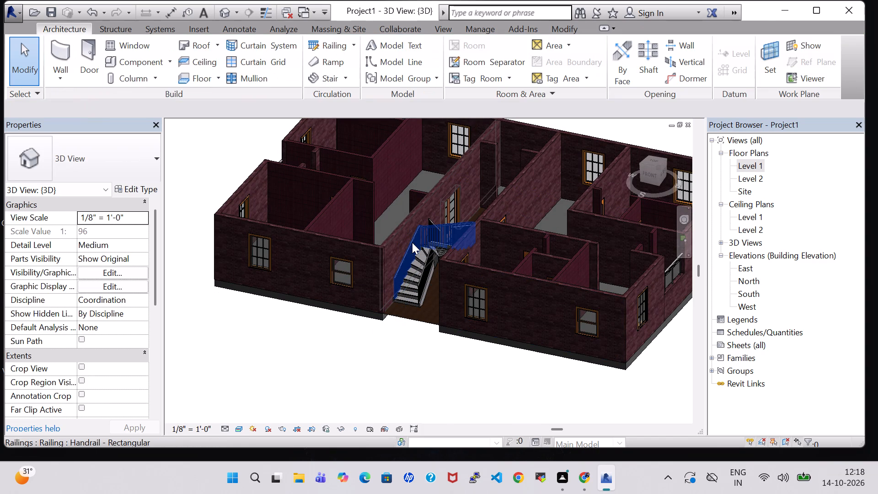
pyautogui.click(433, 361)
# Nudge the whole stair slightly south toward the passage opening in the 3D view.
pyautogui.keyDown('shift'); pyautogui.moveTo(446, 368); pyautogui.dragTo(474, 349, button='middle'); pyautogui.keyUp('shift')
pyautogui.click(395, 323)
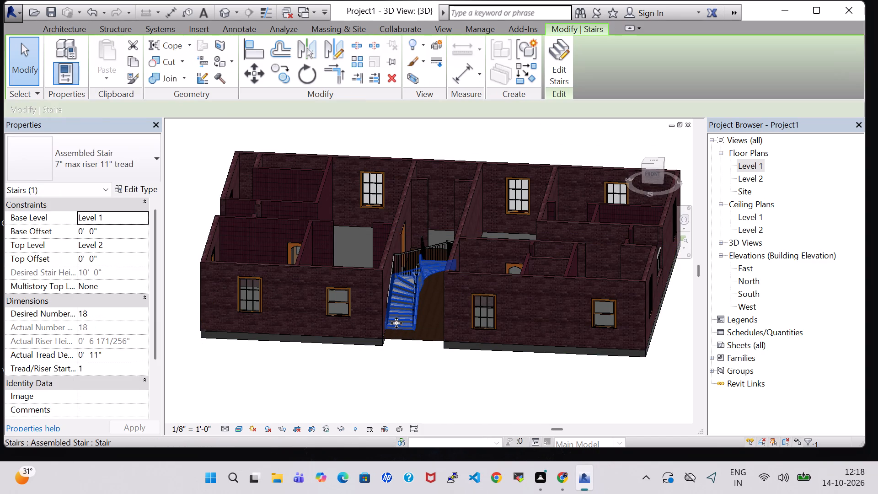
pyautogui.press('Down')
pyautogui.press('Down')
pyautogui.press('Down')
pyautogui.press('Down')
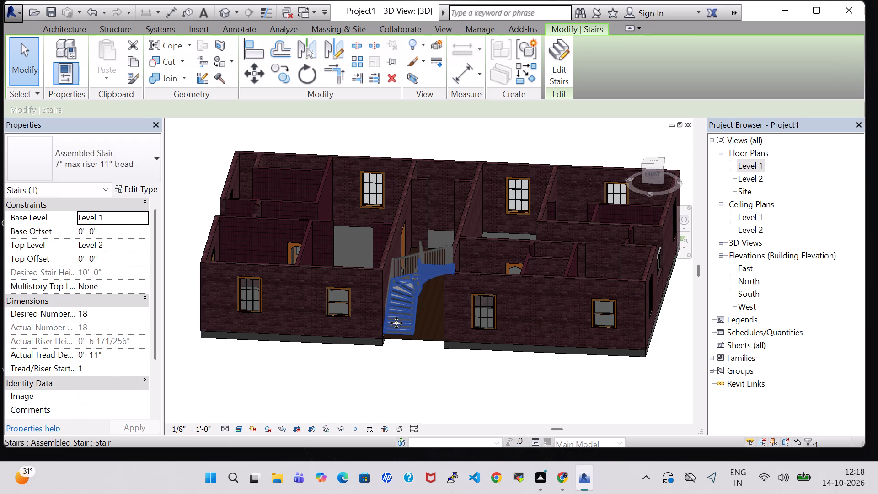
pyautogui.press('Down')
pyautogui.press('Down')
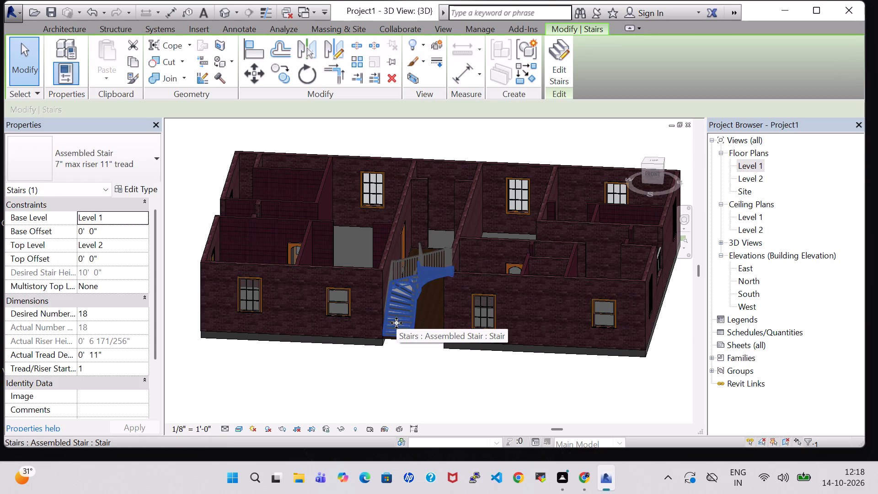
pyautogui.press('Up')
pyautogui.press('Up')
pyautogui.press('Up')
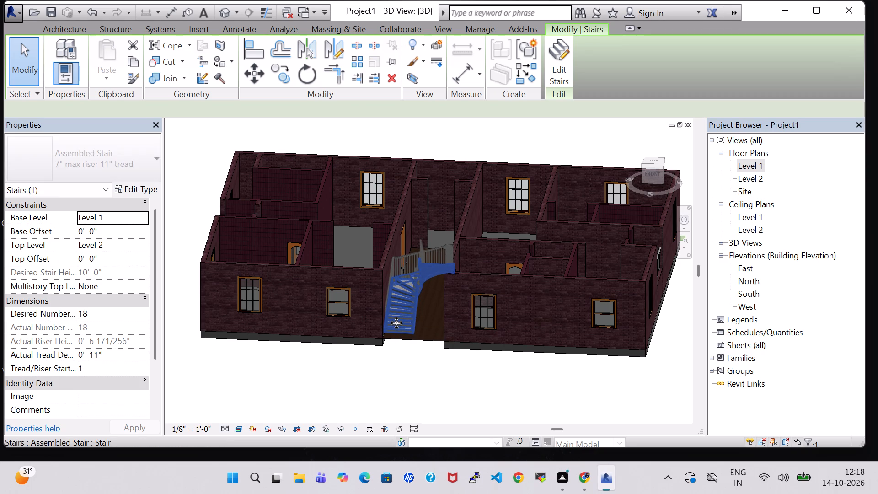
pyautogui.click(492, 395)
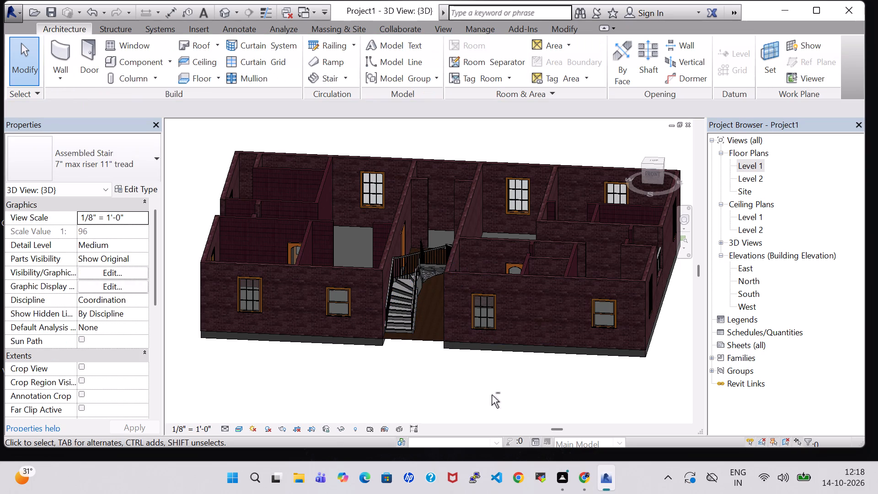
# Examine the winder stair and its fit in the shared passage from above and from the front in the 3D view.
pyautogui.keyDown('shift'); pyautogui.moveTo(492, 395); pyautogui.dragTo(500, 367, button='middle'); pyautogui.keyUp('shift')
pyautogui.keyDown('shift'); pyautogui.moveTo(498, 367); pyautogui.dragTo(525, 442, button='middle'); pyautogui.keyUp('shift')
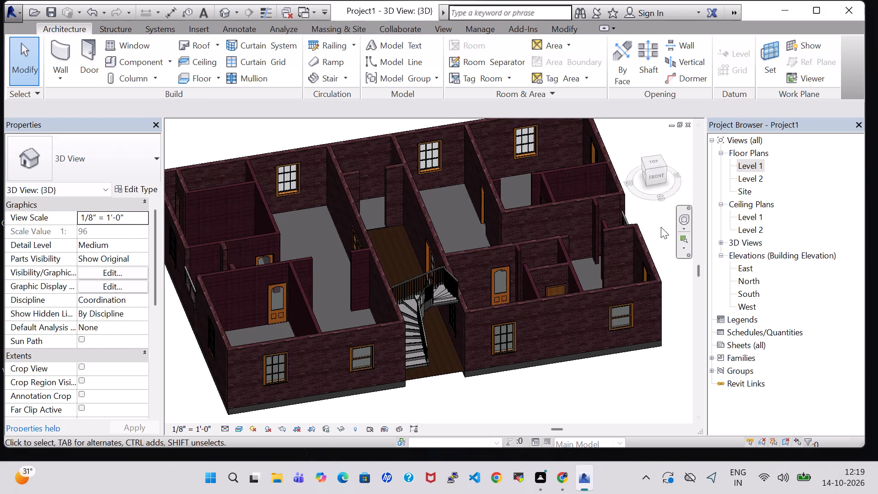
pyautogui.keyDown('shift'); pyautogui.moveTo(660, 227); pyautogui.dragTo(645, 321, button='middle'); pyautogui.keyUp('shift')
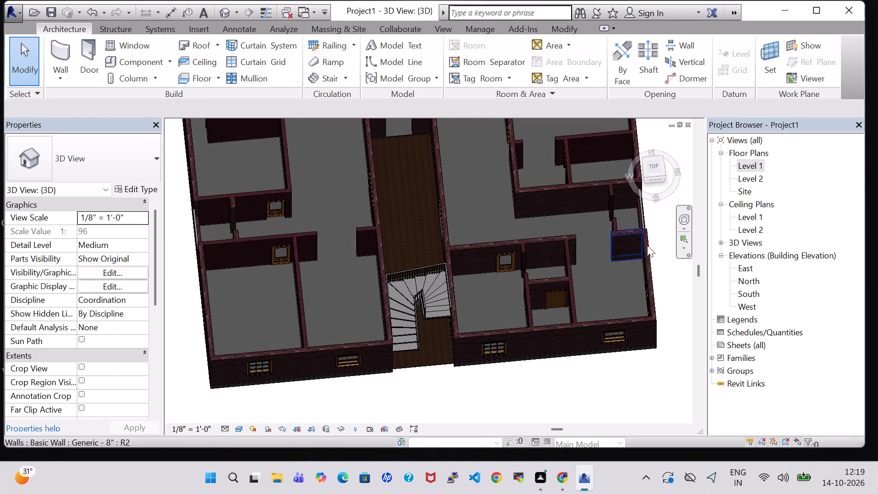
pyautogui.keyDown('shift'); pyautogui.moveTo(655, 231); pyautogui.dragTo(676, 249, button='middle'); pyautogui.keyUp('shift')
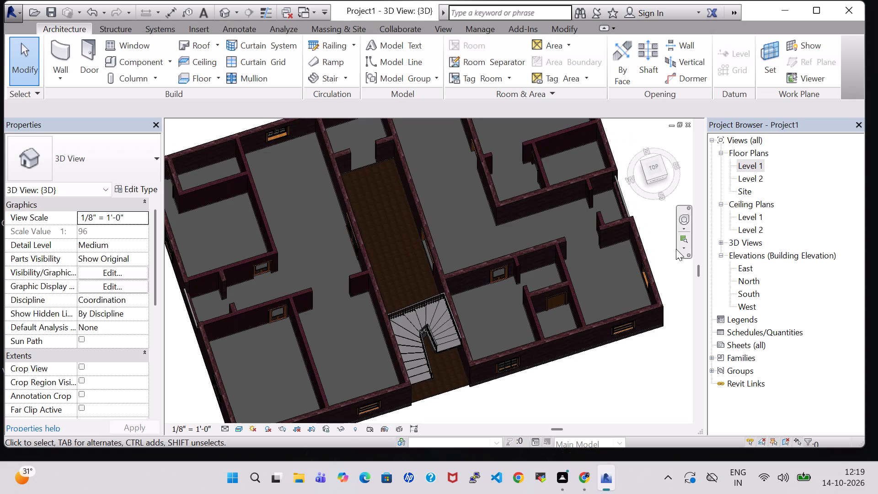
pyautogui.keyDown('shift'); pyautogui.moveTo(652, 226); pyautogui.dragTo(612, 267, button='middle'); pyautogui.keyUp('shift')
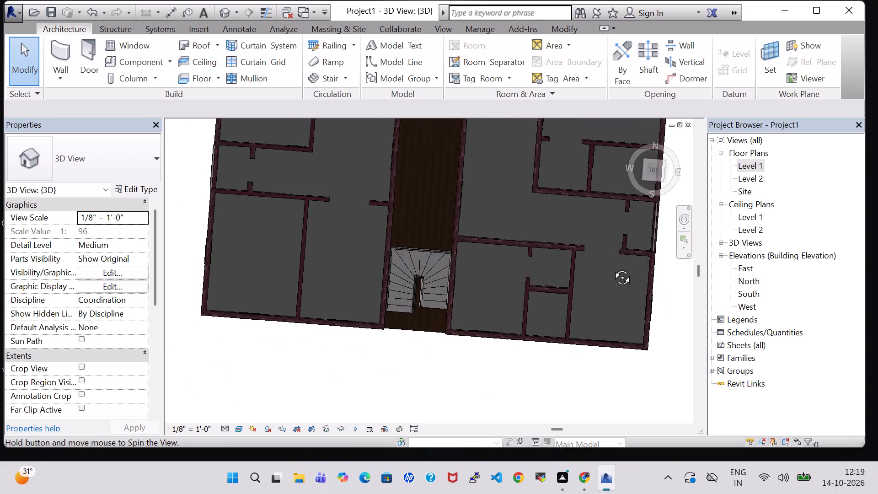
pyautogui.keyDown('shift'); pyautogui.moveTo(612, 267); pyautogui.dragTo(605, 240, button='middle'); pyautogui.keyUp('shift')
pyautogui.keyDown('shift'); pyautogui.moveTo(529, 378); pyautogui.dragTo(544, 263, button='middle'); pyautogui.keyUp('shift')
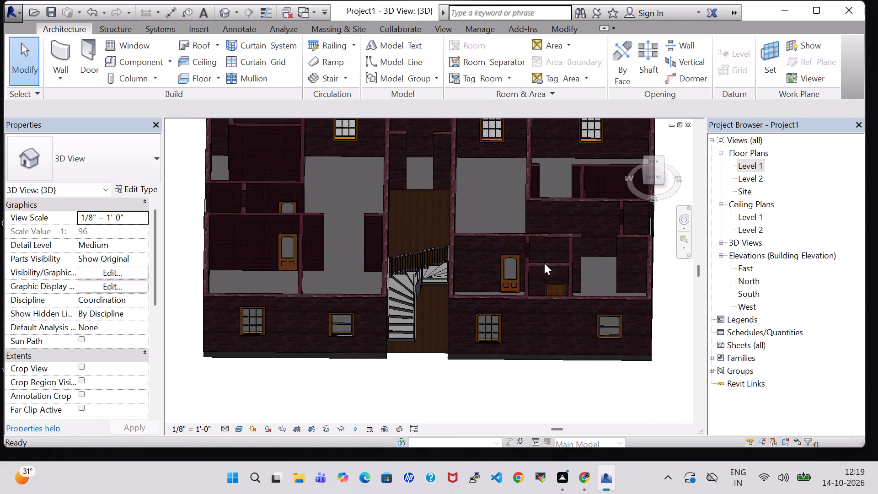
pyautogui.moveTo(564, 375); pyautogui.dragTo(553, 287, button='middle')
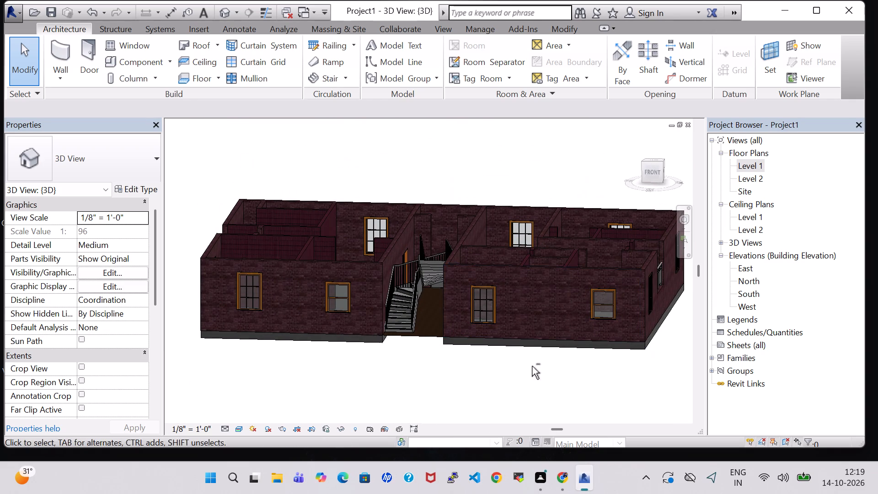
pyautogui.keyDown('shift'); pyautogui.moveTo(530, 381); pyautogui.dragTo(528, 364, button='middle'); pyautogui.keyUp('shift')
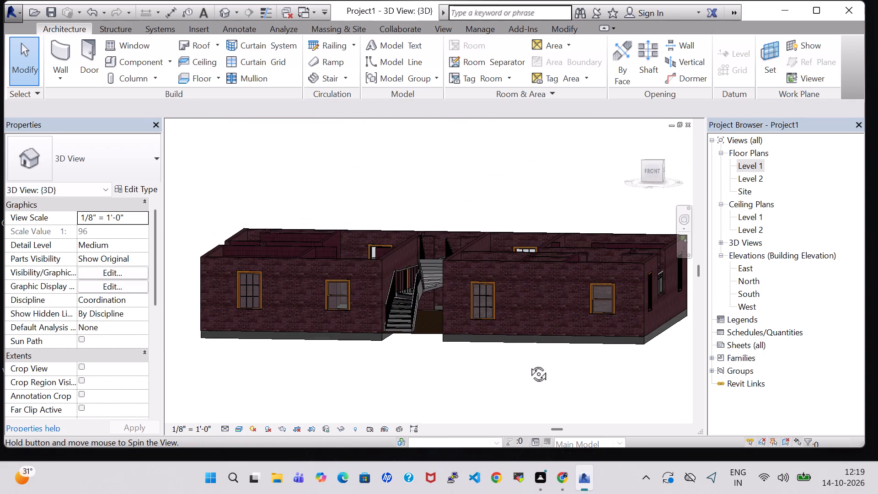
pyautogui.keyDown('shift'); pyautogui.moveTo(528, 364); pyautogui.dragTo(544, 384, button='middle'); pyautogui.keyUp('shift')
# In the Level 1 floor plan, load the Transom with Trim window family from the US Imperial Windows library.
pyautogui.doubleClick(753, 166)
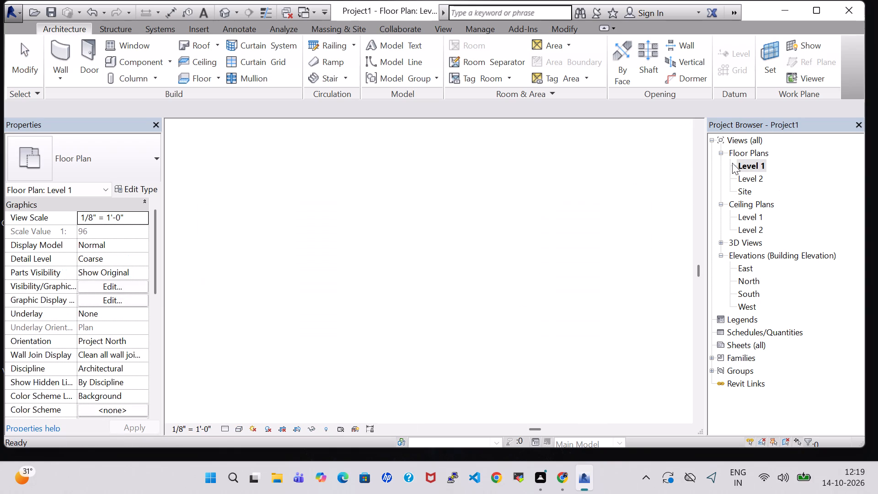
pyautogui.scroll(-2, 600, 236)
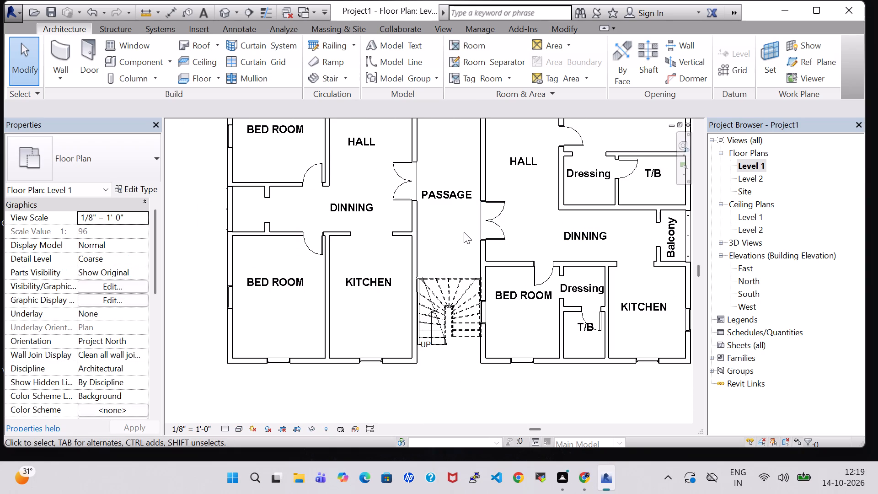
pyautogui.scroll(-1, 464, 232)
pyautogui.moveTo(464, 232); pyautogui.dragTo(458, 245, button='middle')
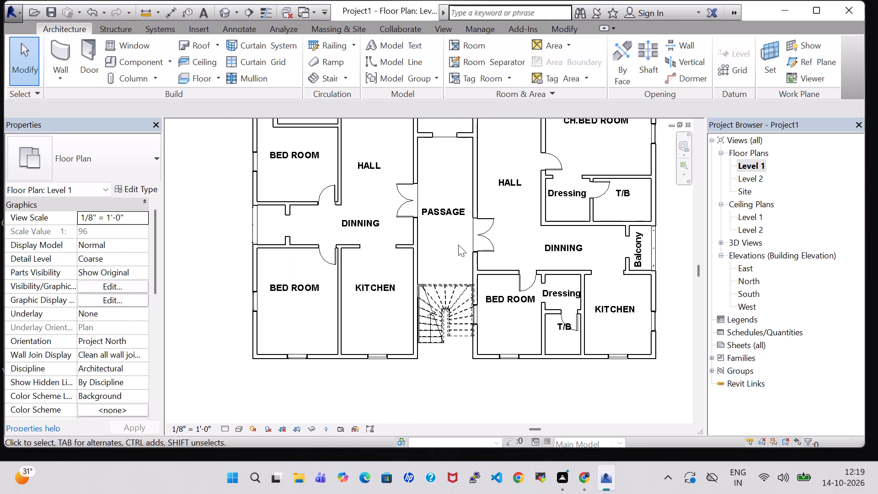
pyautogui.scroll(-1, 458, 245)
pyautogui.moveTo(458, 245); pyautogui.dragTo(445, 250, button='middle')
pyautogui.scroll(-1, 439, 249)
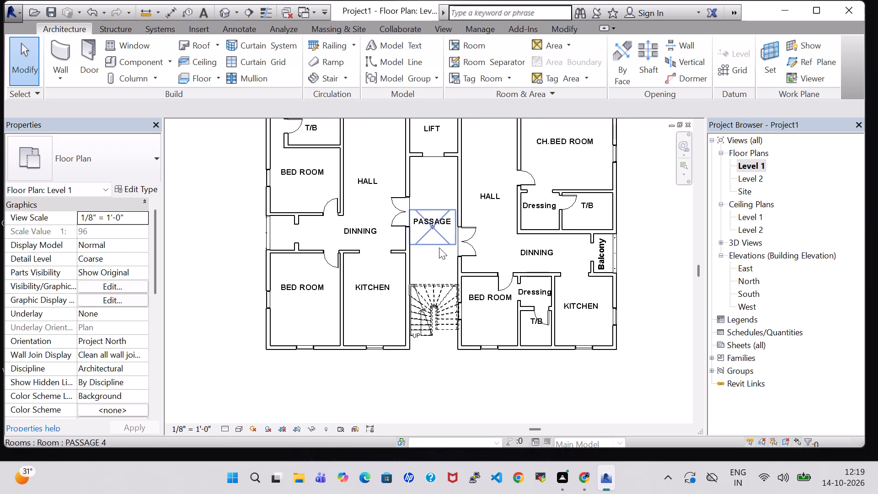
pyautogui.moveTo(439, 233); pyautogui.dragTo(407, 252, button='middle')
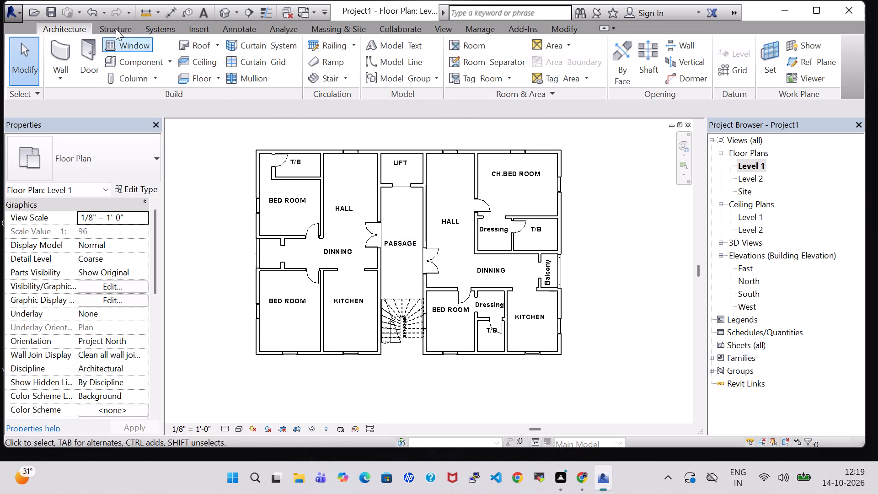
pyautogui.click(129, 41)
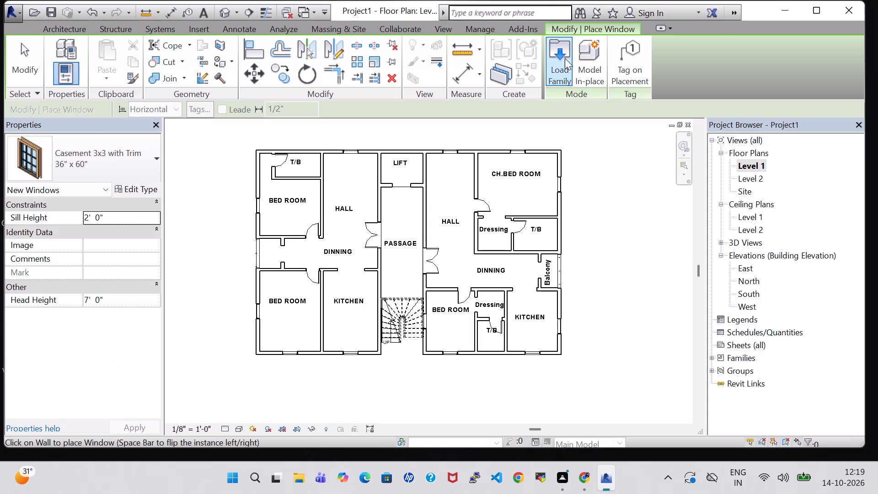
pyautogui.click(556, 55)
pyautogui.scroll(-9, 536, 147)
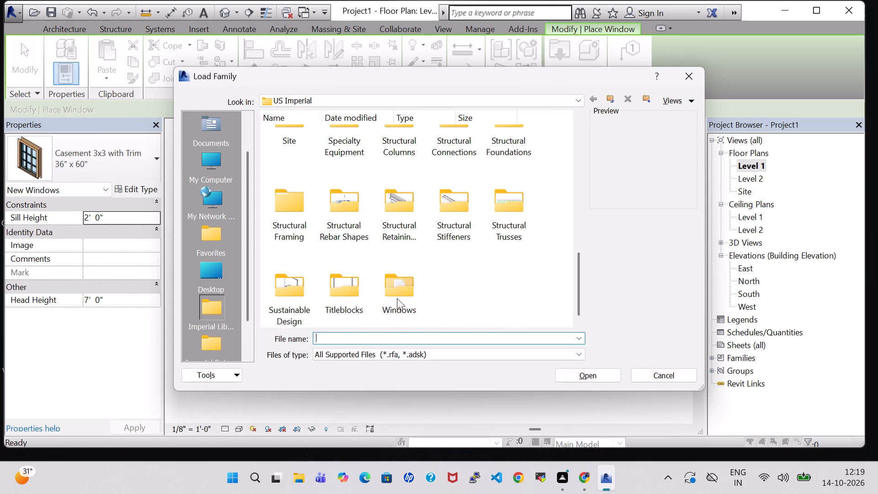
pyautogui.doubleClick(391, 300)
pyautogui.scroll(-3, 415, 186)
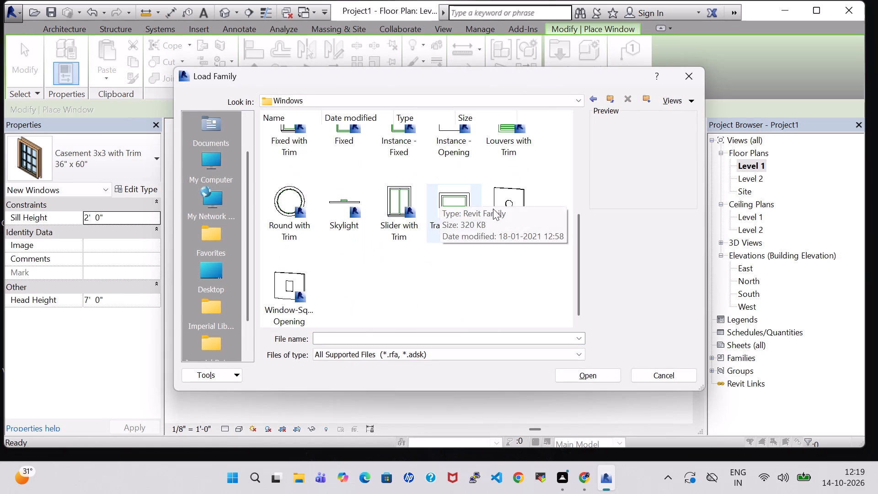
pyautogui.click(476, 192)
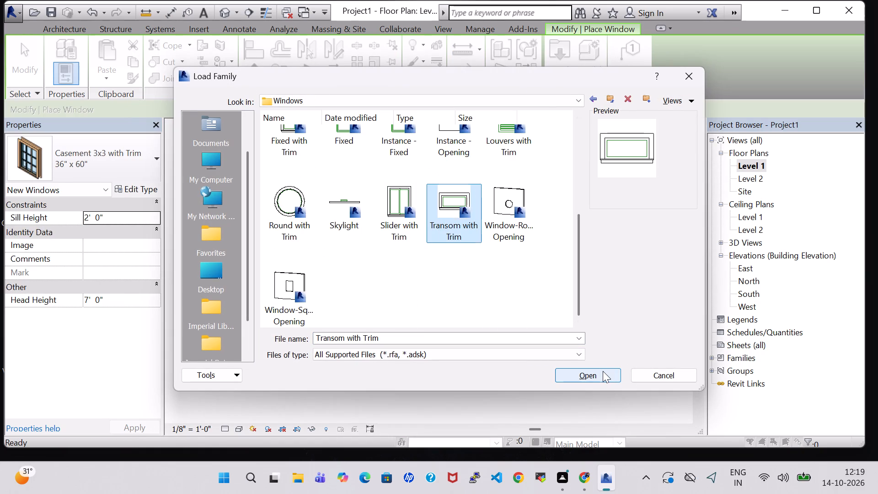
pyautogui.click(603, 371)
# Place 24" x 24" transom windows in the T/B exterior walls: east and south walls in the east unit, north wall in the west unit.
pyautogui.scroll(5, 549, 219)
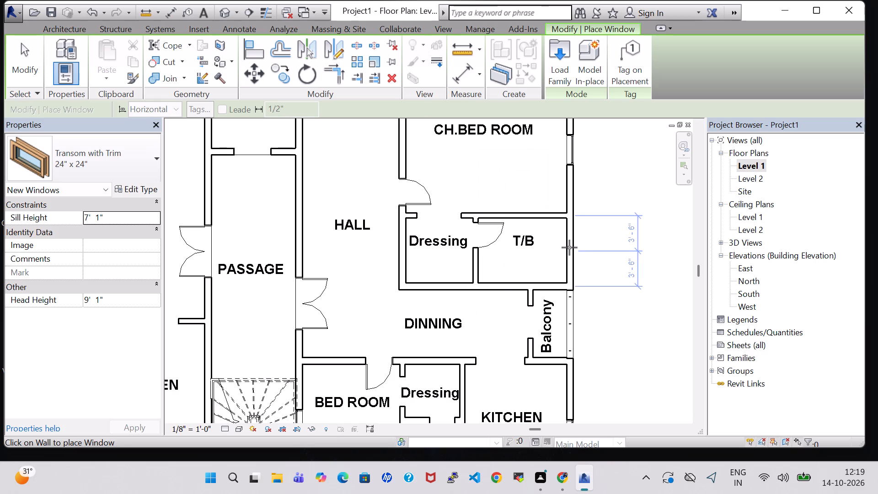
pyautogui.click(569, 247)
pyautogui.scroll(-3, 527, 246)
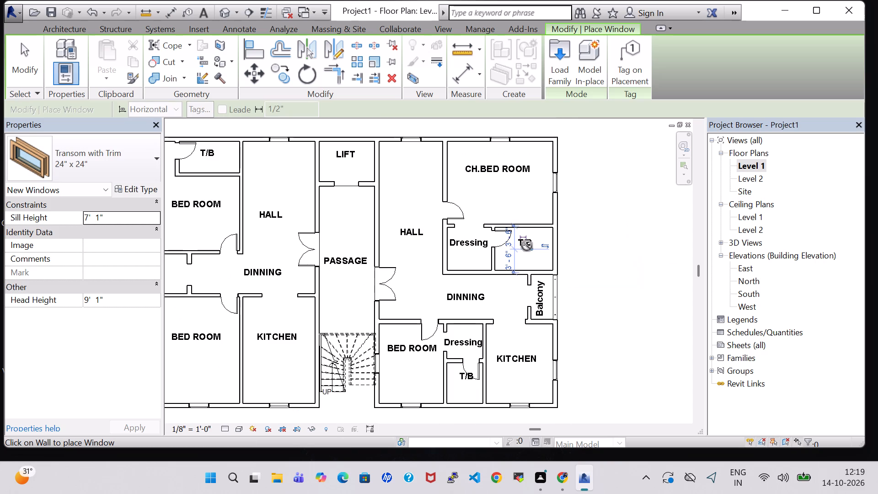
pyautogui.click(463, 406)
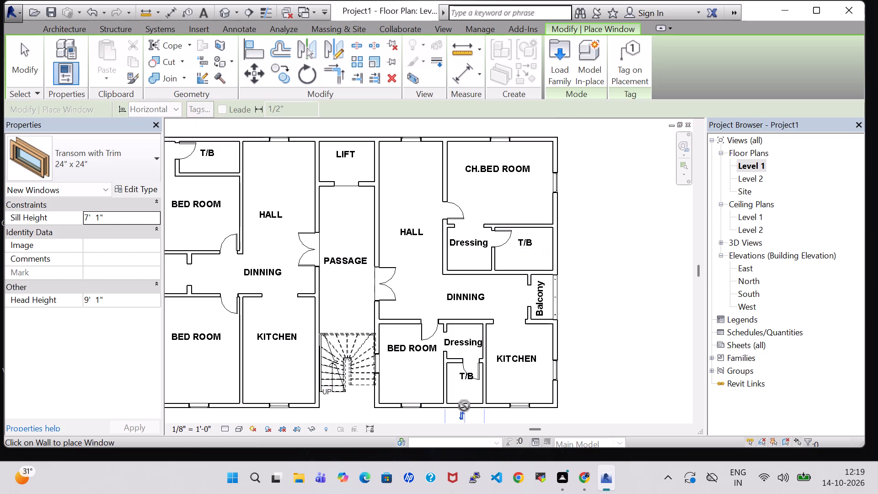
pyautogui.scroll(-2, 186, 304)
pyautogui.moveTo(338, 269); pyautogui.dragTo(477, 276, button='middle')
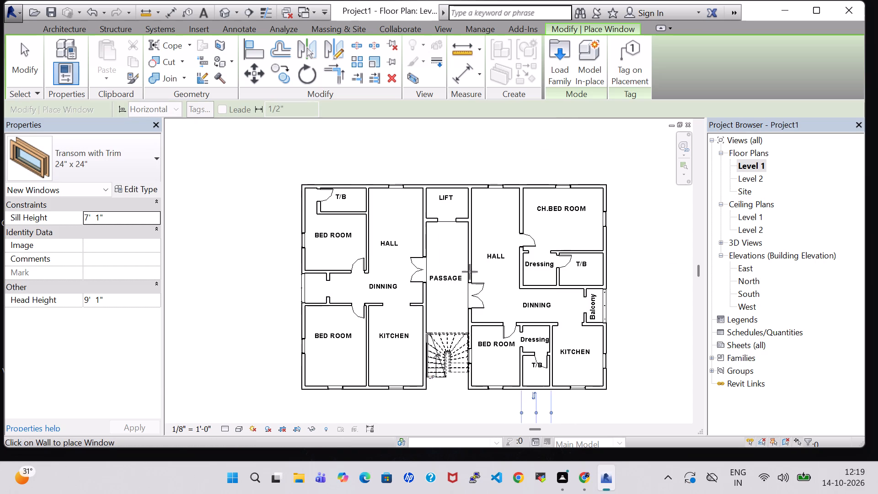
pyautogui.scroll(2, 314, 241)
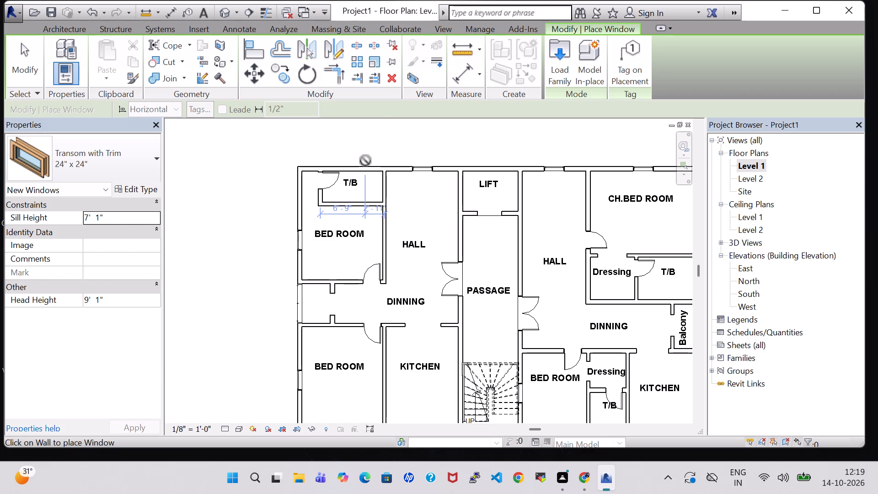
pyautogui.click(359, 168)
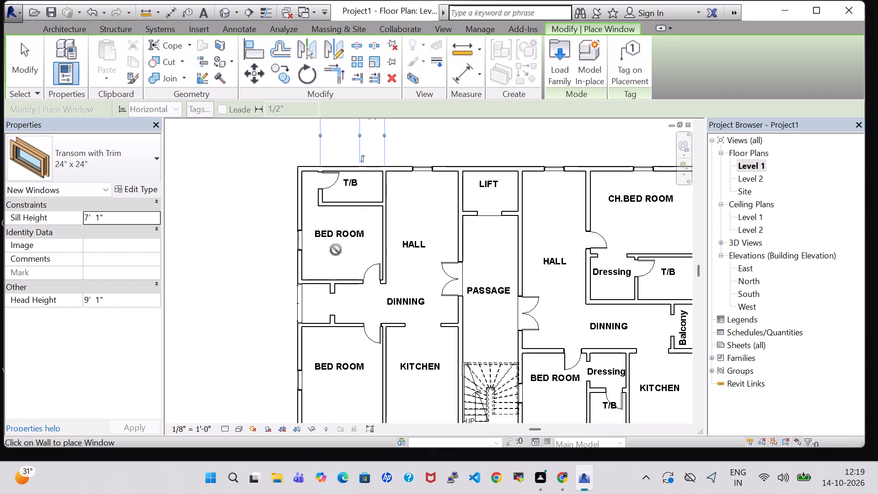
pyautogui.scroll(-2, 336, 250)
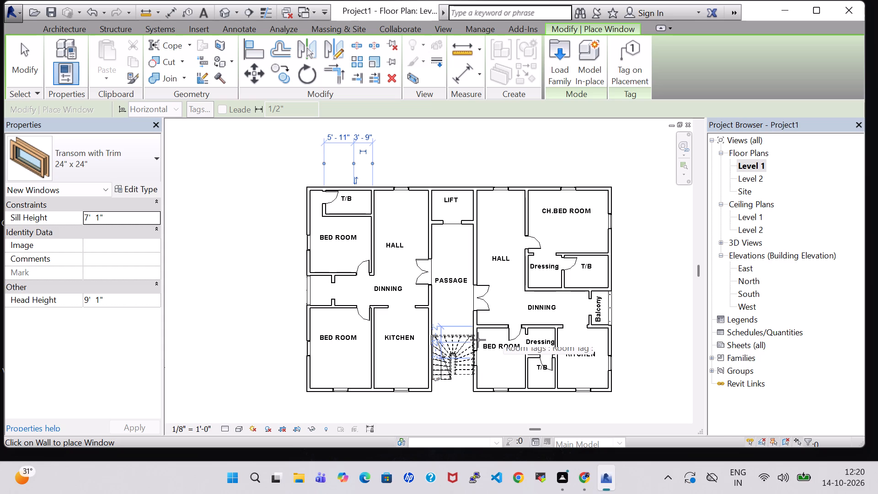
pyautogui.press('Escape')
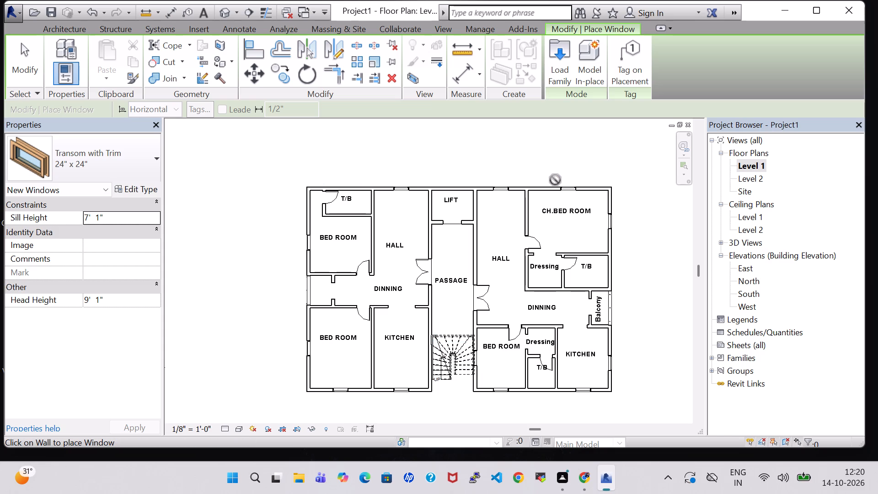
pyautogui.press('Escape')
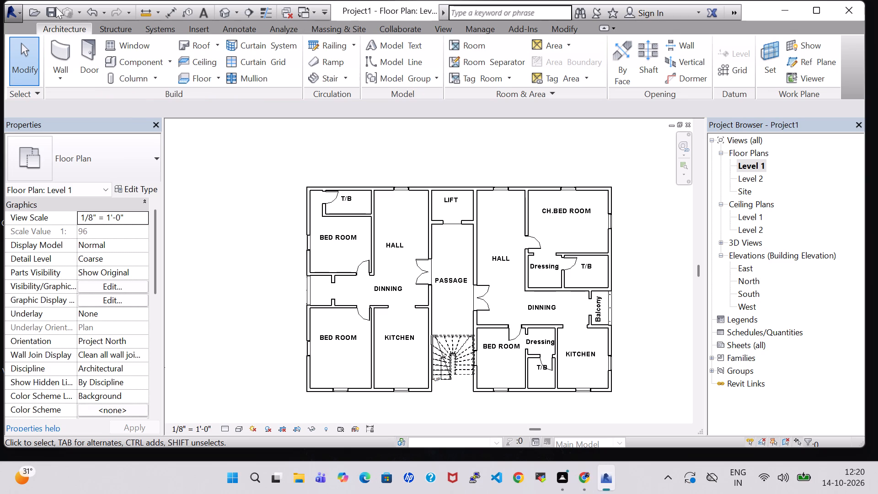
# Examine the toilet transom windows and the exterior walls from all sides of the building in the 3D view.
pyautogui.click(226, 13)
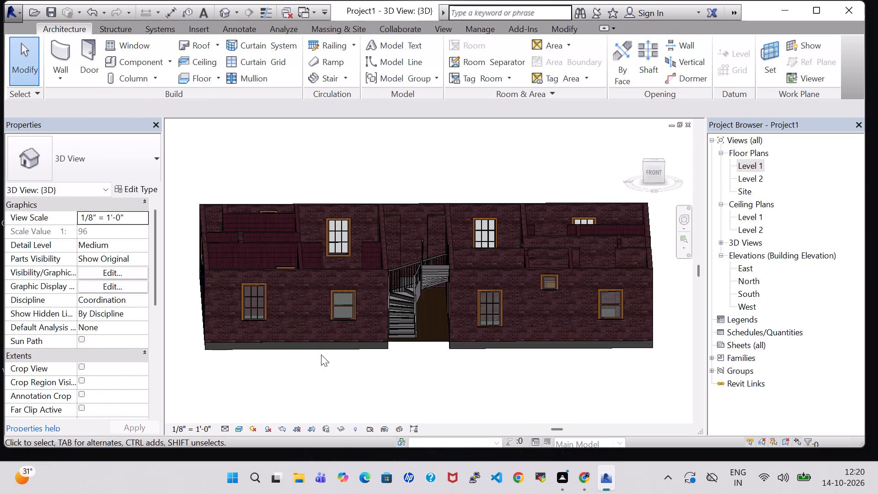
pyautogui.keyDown('shift'); pyautogui.moveTo(552, 383); pyautogui.dragTo(552, 399, button='middle'); pyautogui.keyUp('shift')
pyautogui.keyDown('shift'); pyautogui.scroll(-1, 552, 399); pyautogui.keyUp('shift')
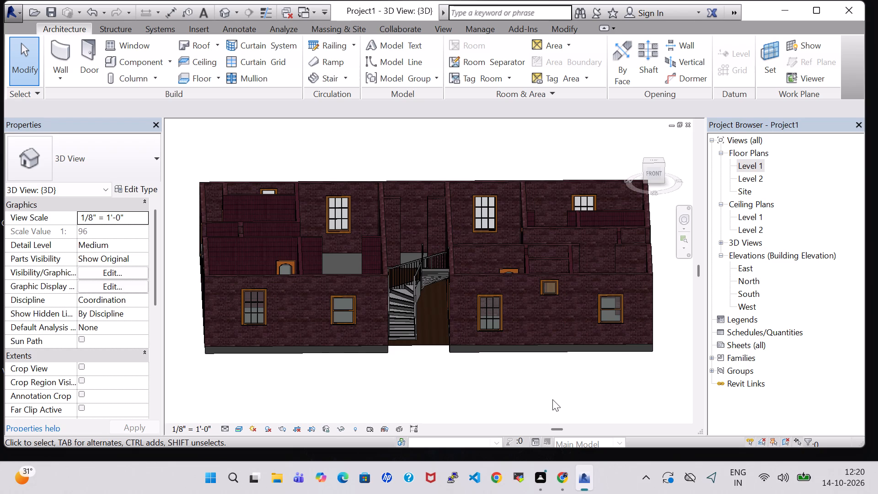
pyautogui.keyDown('shift'); pyautogui.moveTo(553, 397); pyautogui.dragTo(470, 370, button='middle'); pyautogui.keyUp('shift')
pyautogui.moveTo(570, 370); pyautogui.dragTo(392, 348, button='middle')
pyautogui.keyDown('shift'); pyautogui.moveTo(617, 337); pyautogui.dragTo(476, 370, button='middle'); pyautogui.keyUp('shift')
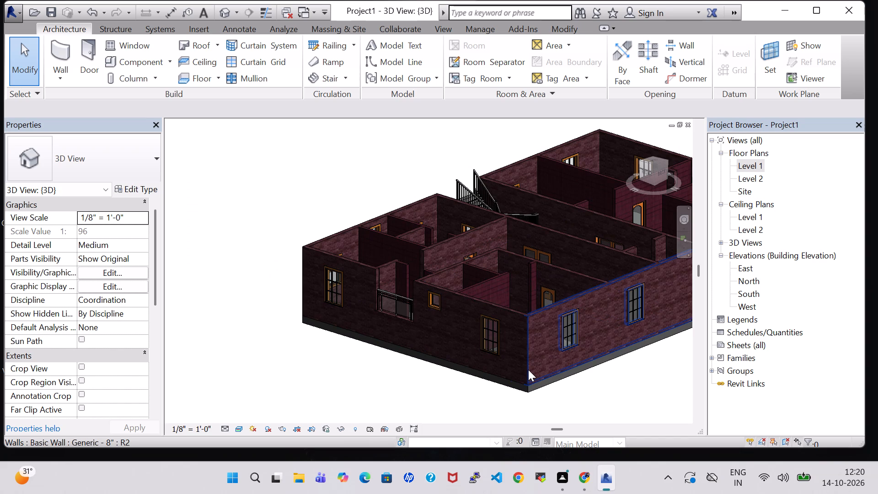
pyautogui.keyDown('shift'); pyautogui.moveTo(635, 397); pyautogui.dragTo(620, 397, button='middle'); pyautogui.keyUp('shift')
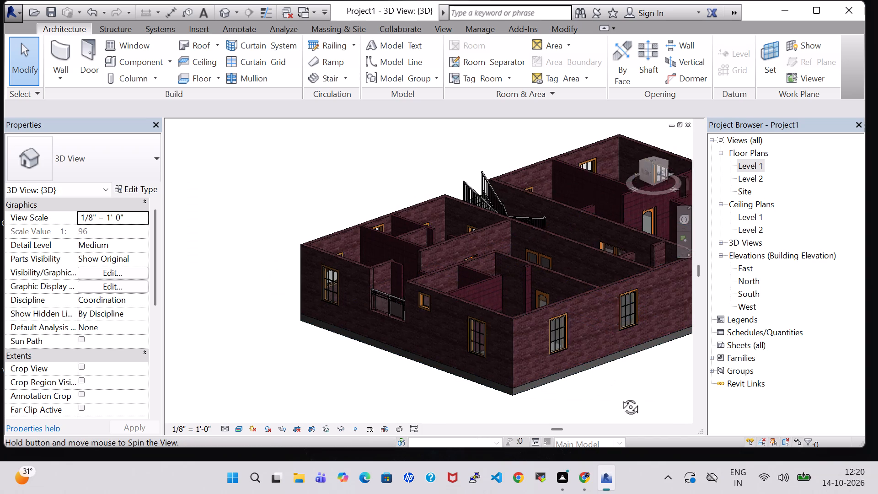
pyautogui.keyDown('shift'); pyautogui.moveTo(620, 397); pyautogui.dragTo(540, 392, button='middle'); pyautogui.keyUp('shift')
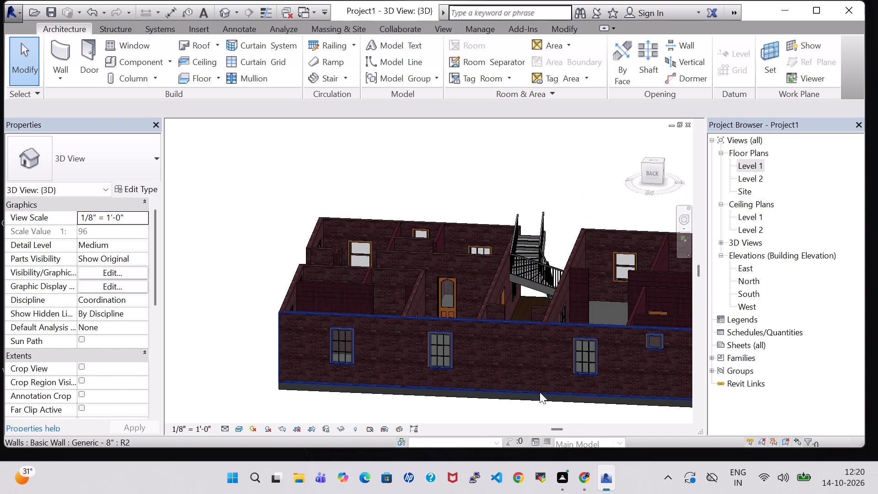
pyautogui.keyDown('shift'); pyautogui.moveTo(603, 416); pyautogui.dragTo(581, 408, button='middle'); pyautogui.keyUp('shift')
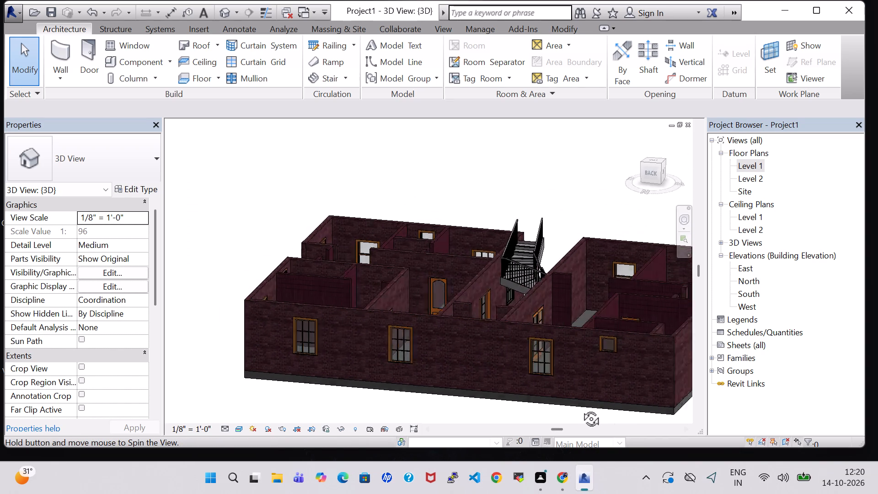
pyautogui.keyDown('shift'); pyautogui.moveTo(581, 408); pyautogui.dragTo(527, 400, button='middle'); pyautogui.keyUp('shift')
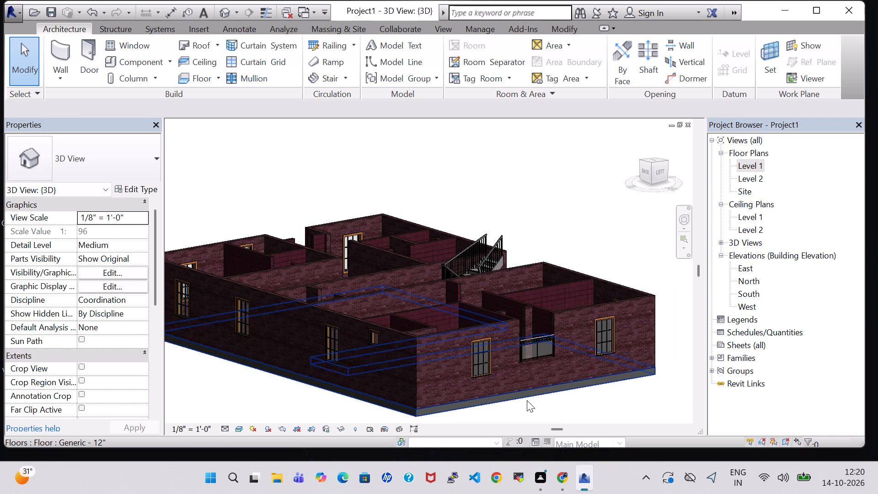
pyautogui.scroll(1, 553, 409)
pyautogui.keyDown('shift'); pyautogui.moveTo(553, 409); pyautogui.dragTo(529, 403, button='middle'); pyautogui.keyUp('shift')
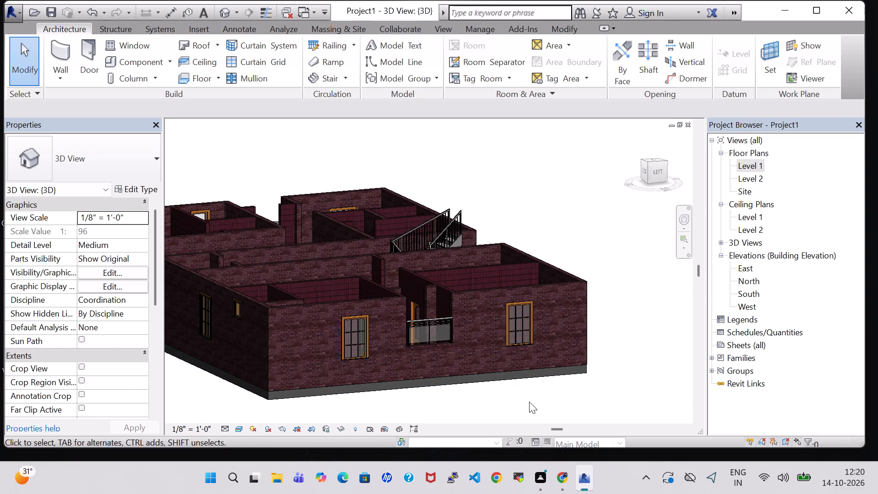
pyautogui.keyDown('shift'); pyautogui.moveTo(529, 396); pyautogui.dragTo(484, 405, button='middle'); pyautogui.keyUp('shift')
pyautogui.keyDown('shift'); pyautogui.scroll(-1, 529, 396); pyautogui.keyUp('shift')
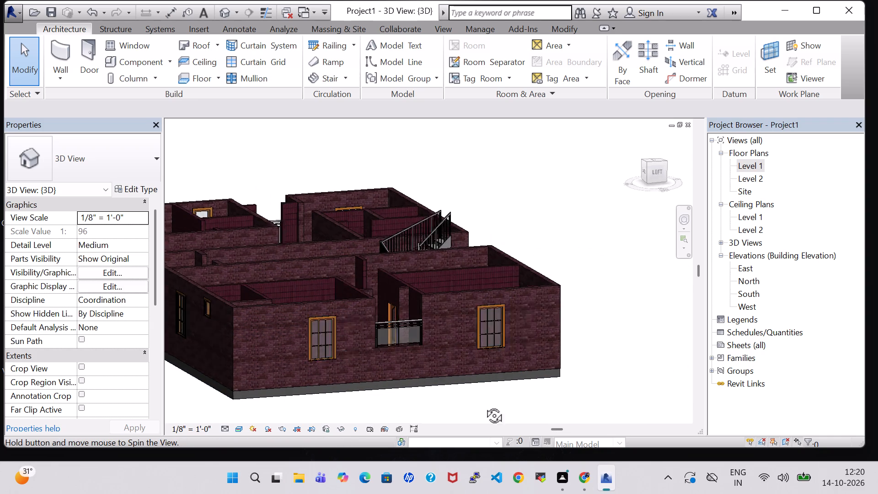
pyautogui.keyDown('shift'); pyautogui.moveTo(484, 405); pyautogui.dragTo(461, 412, button='middle'); pyautogui.keyUp('shift')
pyautogui.moveTo(455, 389); pyautogui.dragTo(518, 392, button='middle')
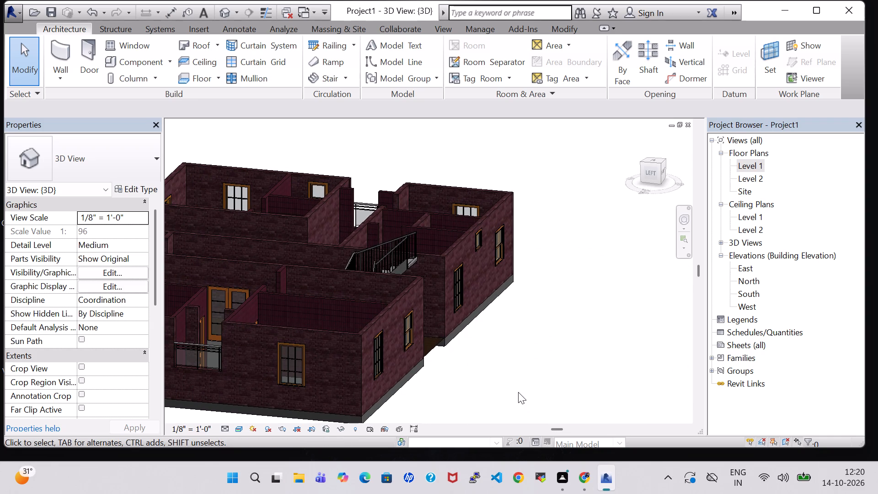
# Examine the building's front and side walls, windows and passage stair in the 3D view, checking against the Level 1 plan.
pyautogui.keyDown('shift'); pyautogui.moveTo(518, 392); pyautogui.dragTo(483, 371, button='middle'); pyautogui.keyUp('shift')
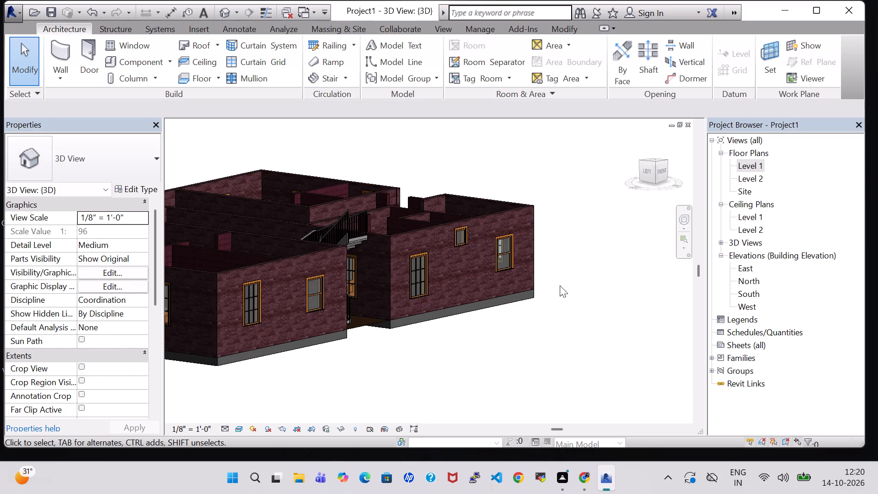
pyautogui.keyDown('shift'); pyautogui.moveTo(564, 277); pyautogui.dragTo(486, 327, button='middle'); pyautogui.keyUp('shift')
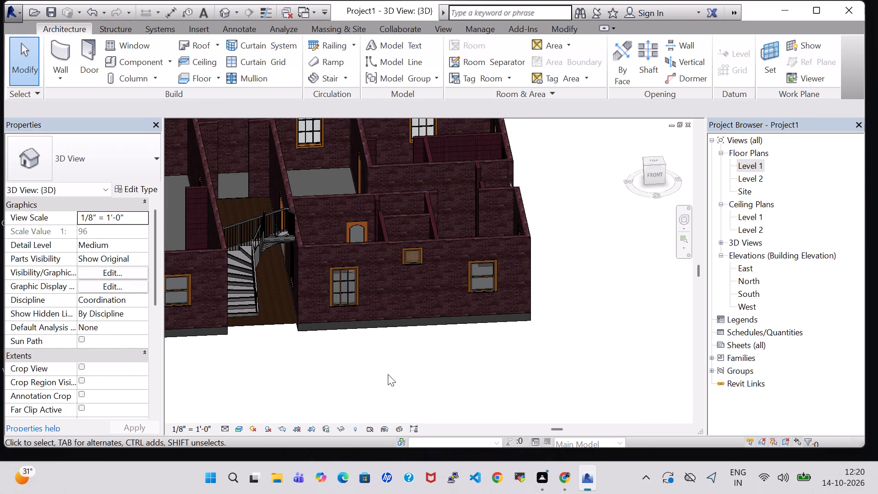
pyautogui.moveTo(393, 371); pyautogui.dragTo(495, 372, button='middle')
pyautogui.keyDown('shift'); pyautogui.moveTo(495, 372); pyautogui.dragTo(495, 317, button='middle'); pyautogui.keyUp('shift')
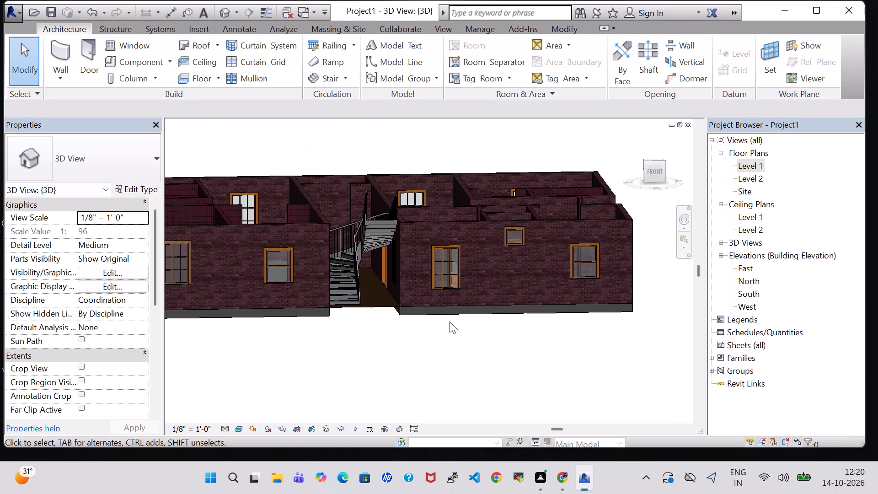
pyautogui.keyDown('shift'); pyautogui.moveTo(450, 322); pyautogui.dragTo(441, 322, button='middle'); pyautogui.keyUp('shift')
pyautogui.moveTo(384, 351); pyautogui.dragTo(455, 362, button='middle')
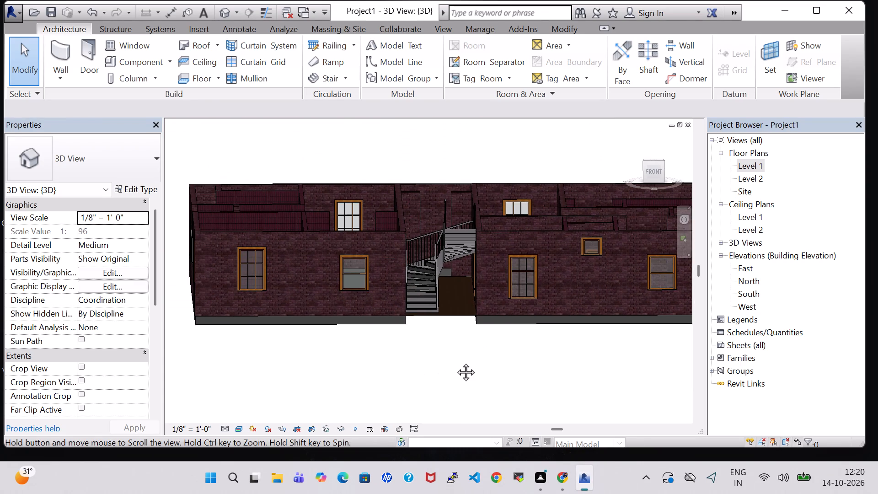
pyautogui.moveTo(455, 362); pyautogui.dragTo(443, 362, button='middle')
pyautogui.scroll(-1, 549, 357)
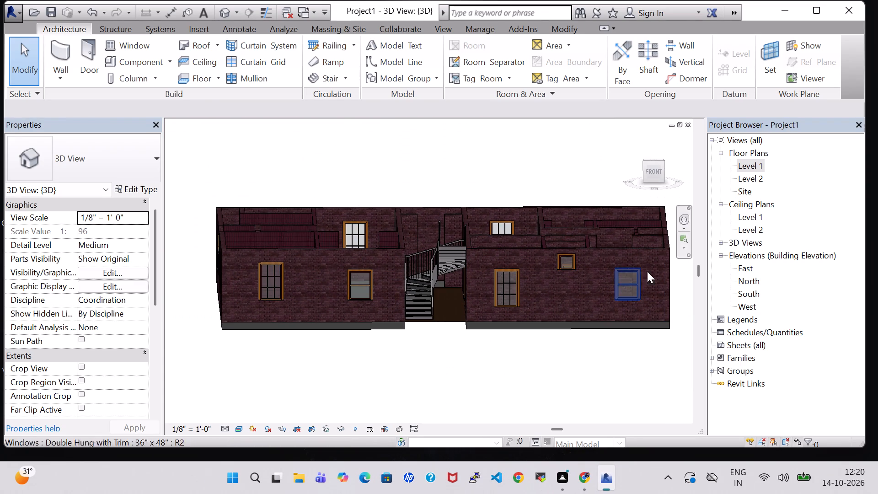
pyautogui.doubleClick(755, 166)
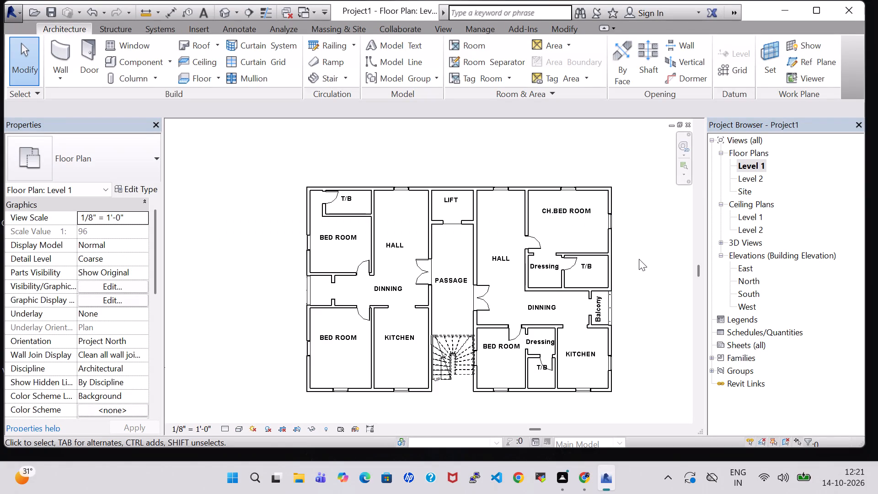
pyautogui.doubleClick(761, 164)
pyautogui.click(228, 8)
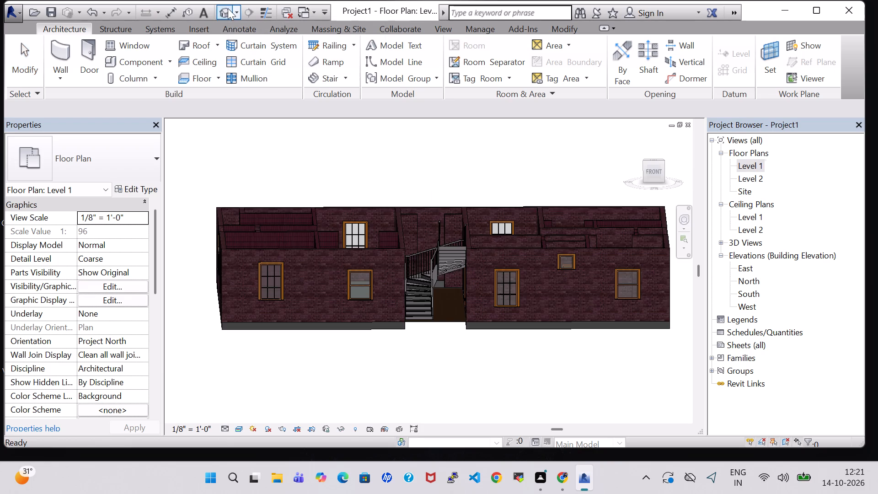
pyautogui.keyDown('shift'); pyautogui.moveTo(503, 372); pyautogui.dragTo(507, 333, button='middle'); pyautogui.keyUp('shift')
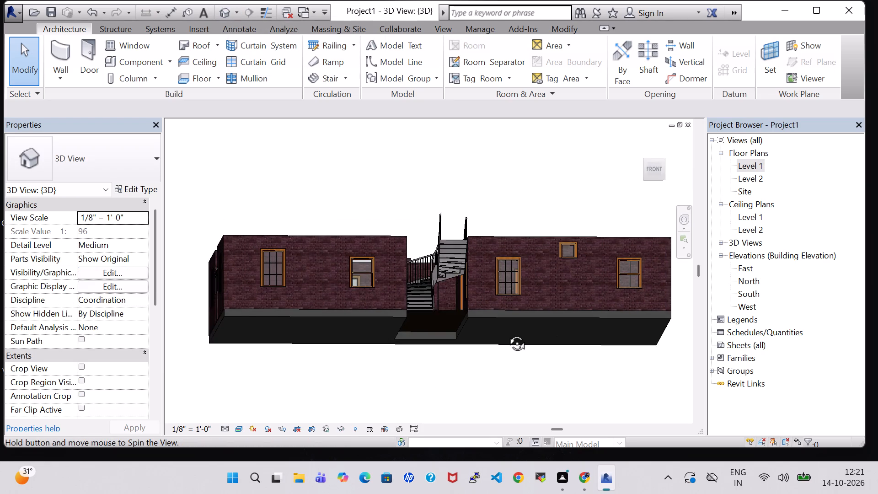
pyautogui.keyDown('shift'); pyautogui.moveTo(507, 333); pyautogui.dragTo(507, 376, button='middle'); pyautogui.keyUp('shift')
# In the Level 1 floor plan, load the Bed-Box family as a component from the US Imperial Furniture Beds library.
pyautogui.doubleClick(748, 166)
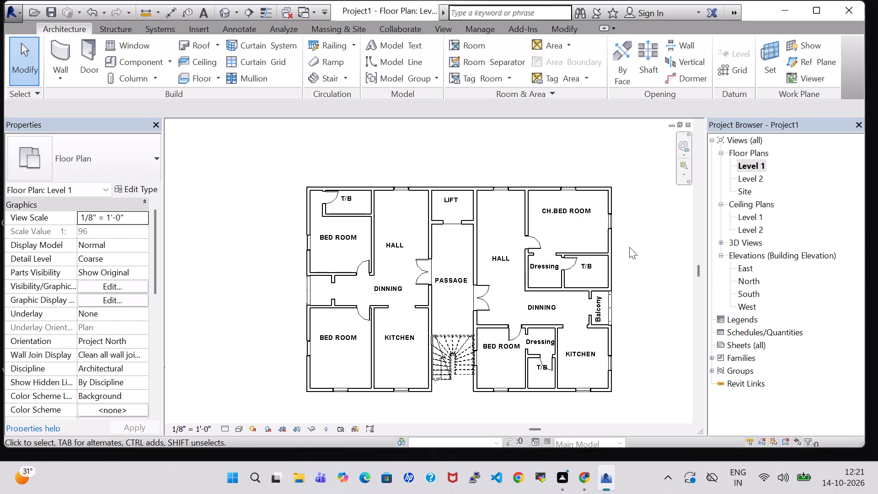
pyautogui.click(107, 59)
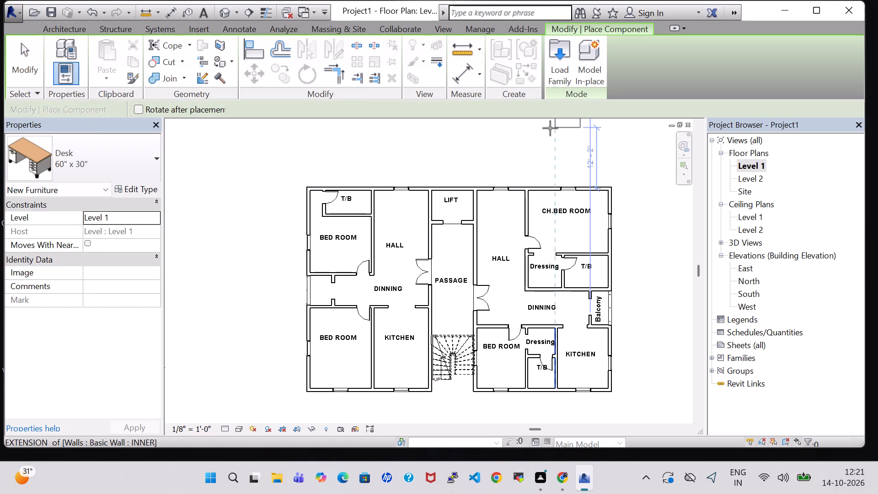
pyautogui.click(563, 70)
pyautogui.scroll(-1, 552, 213)
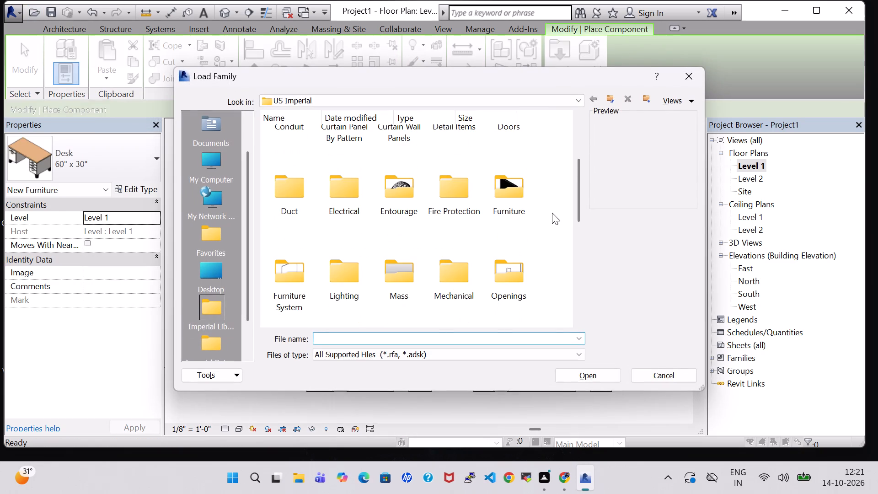
pyautogui.doubleClick(523, 202)
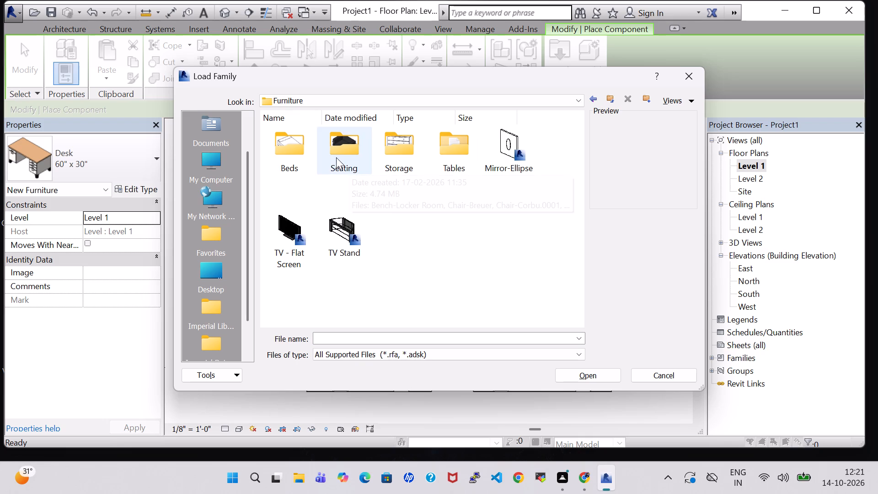
pyautogui.doubleClick(308, 155)
pyautogui.click(298, 143)
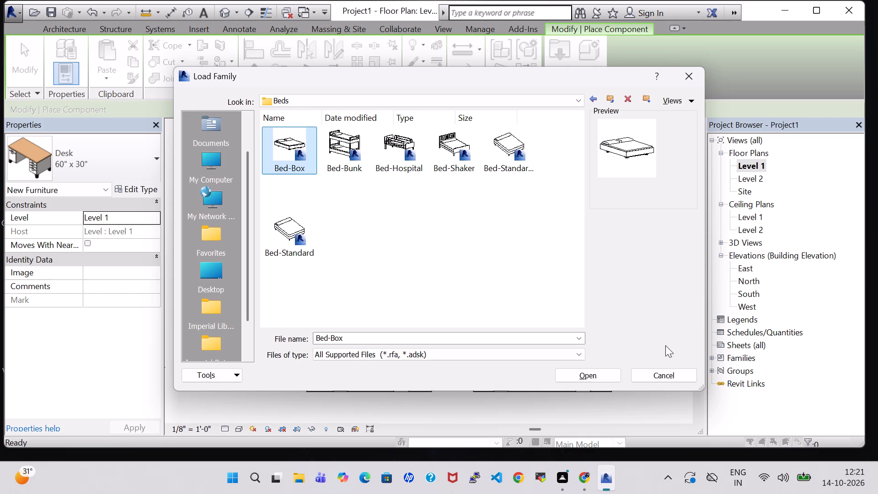
pyautogui.click(582, 377)
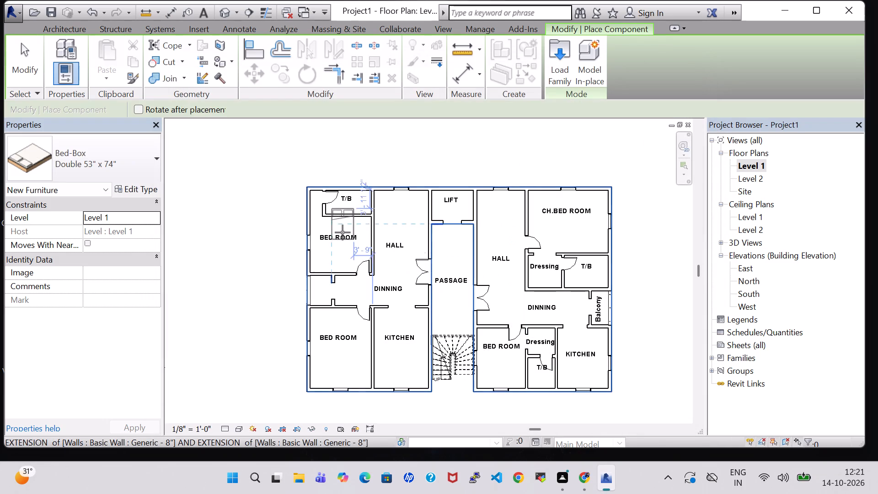
# Place a Bed-Box Double 53" x 74" in the west unit's north bedroom, rotated with its head against the east wall.
pyautogui.press('space')
pyautogui.press('space')
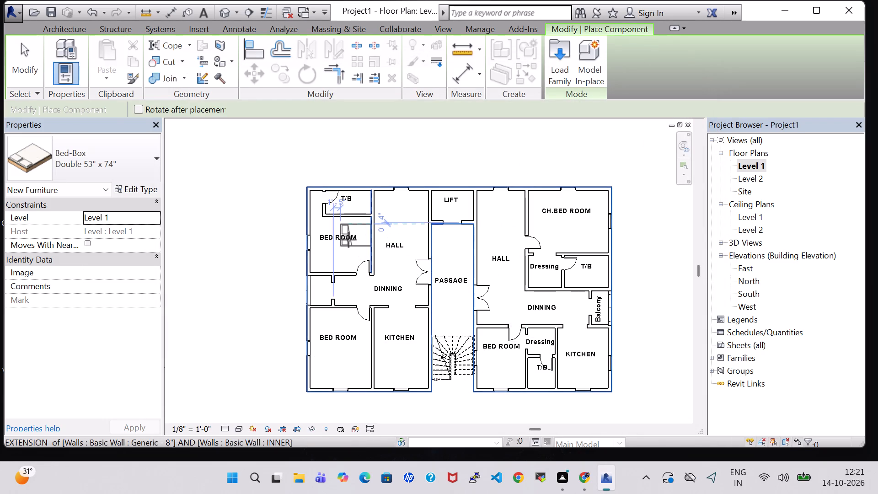
pyautogui.press('space')
pyautogui.press('space')
pyautogui.press('space')
pyautogui.press('space')
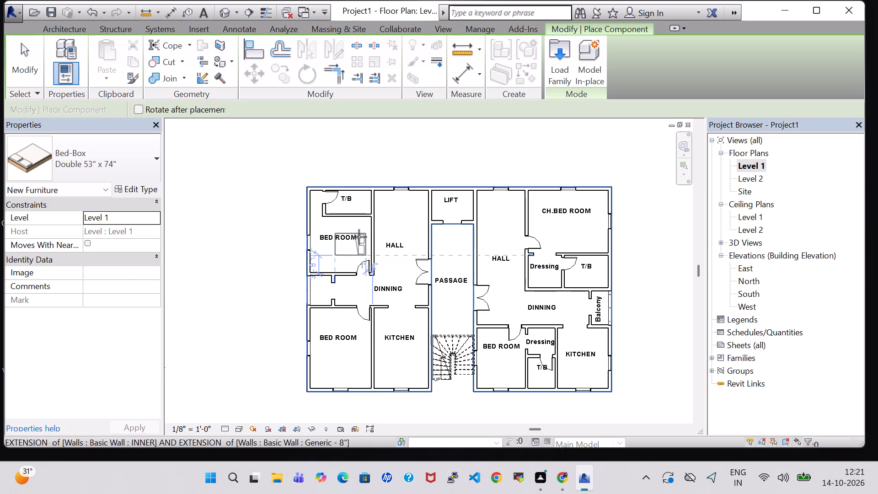
pyautogui.scroll(3, 359, 237)
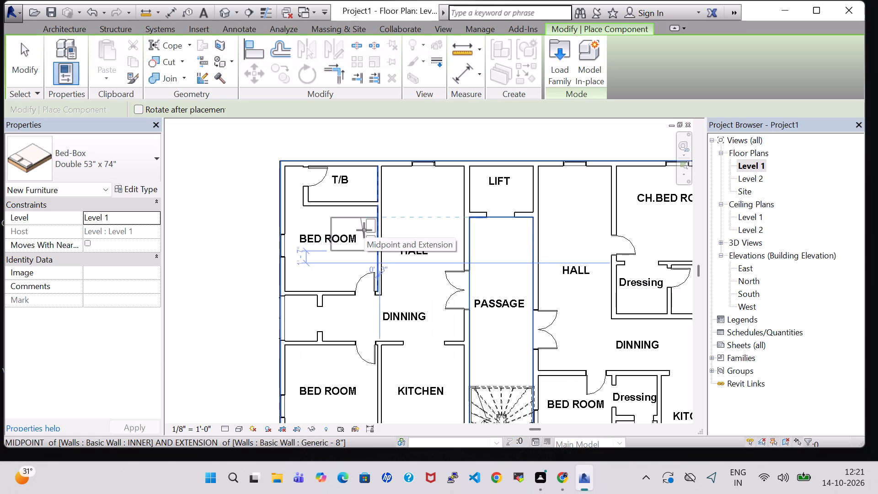
pyautogui.click(364, 230)
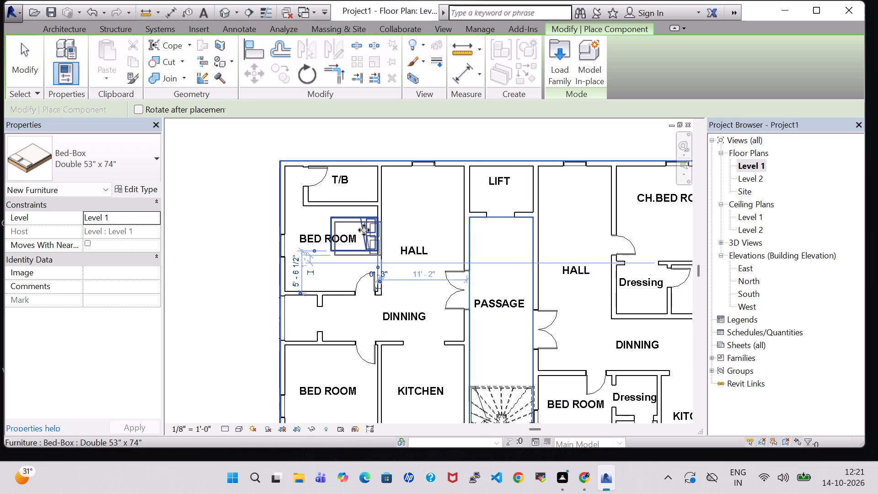
# Place a Bed-Box Double 53" x 74" in the west unit's south bedroom, rotated with its head against the south wall.
pyautogui.scroll(-1, 362, 250)
pyautogui.scroll(-2, 328, 370)
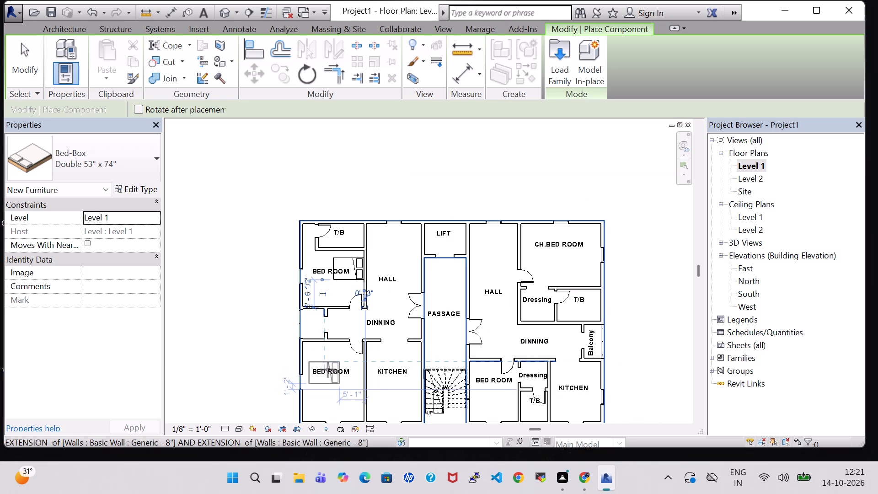
pyautogui.middleClick(328, 370)
pyautogui.press('space')
pyautogui.press('space')
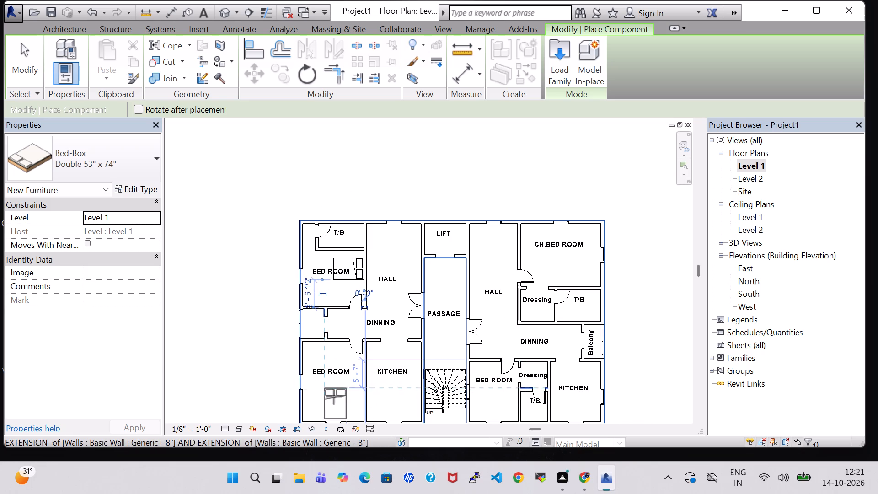
pyautogui.press('space')
pyautogui.press('space')
pyautogui.press('space')
pyautogui.press('space')
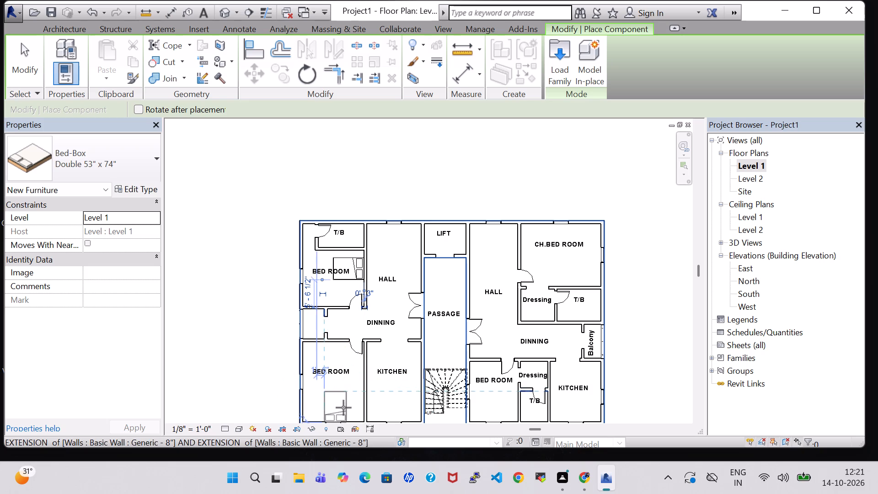
pyautogui.moveTo(343, 408); pyautogui.dragTo(363, 356, button='middle')
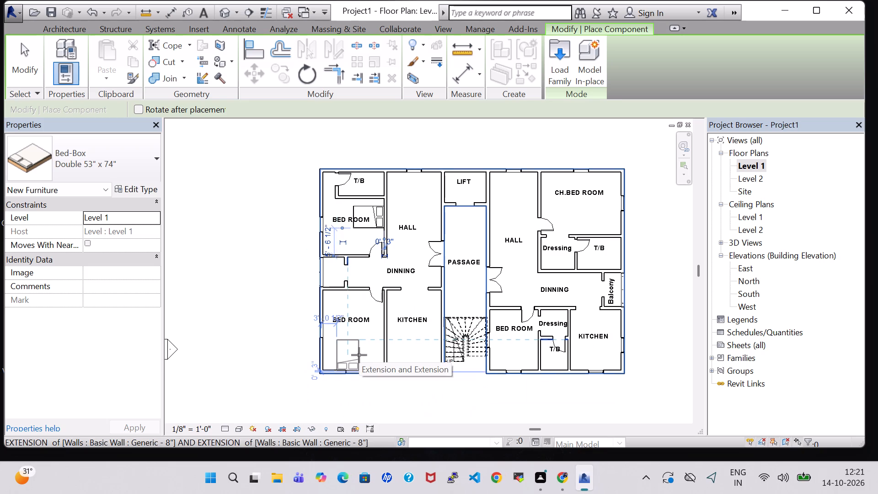
pyautogui.click(362, 355)
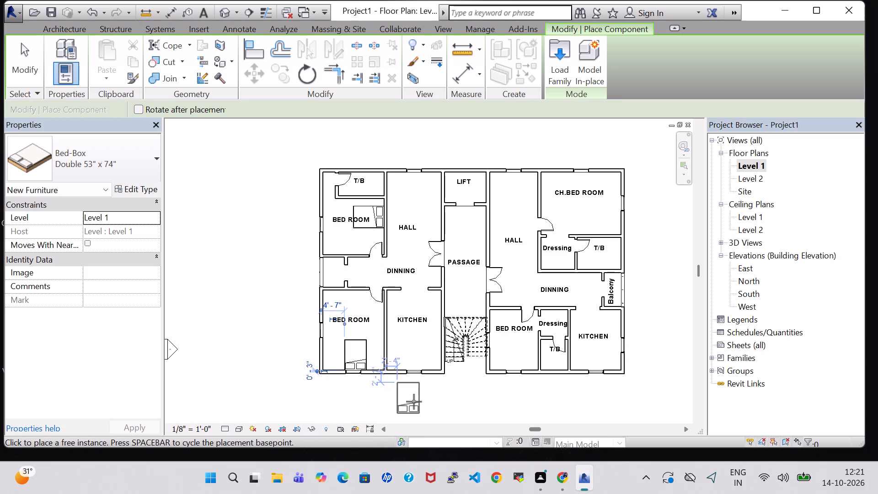
# Place Bed-Box Double 53" x 74" beds in the east unit's BED ROOM and CH.BED ROOM, with heads toward the south walls.
pyautogui.scroll(4, 503, 374)
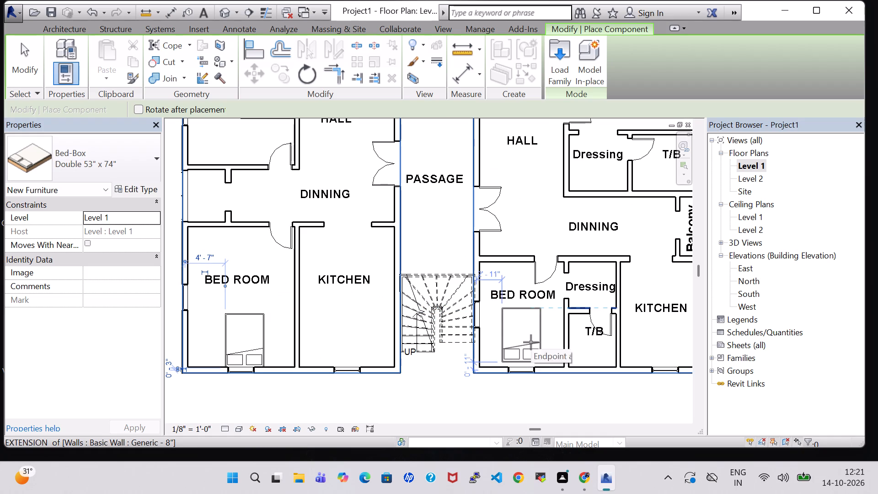
pyautogui.scroll(2, 531, 342)
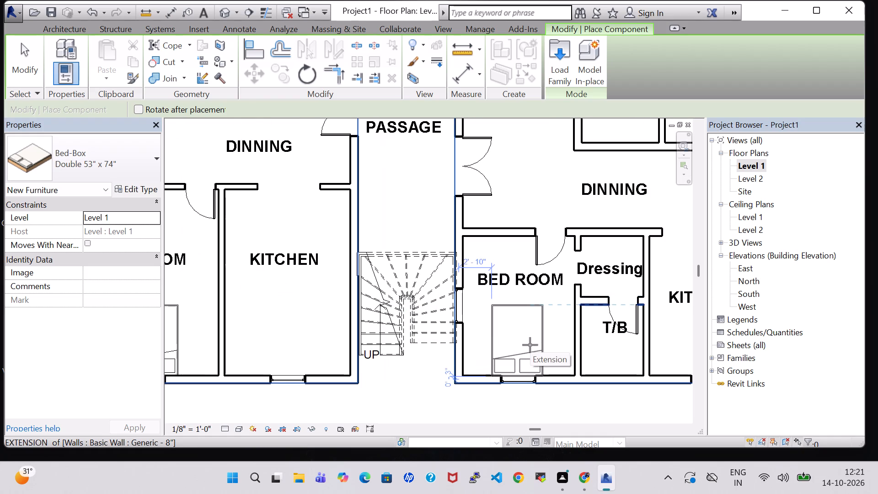
pyautogui.click(530, 345)
pyautogui.scroll(-2, 537, 383)
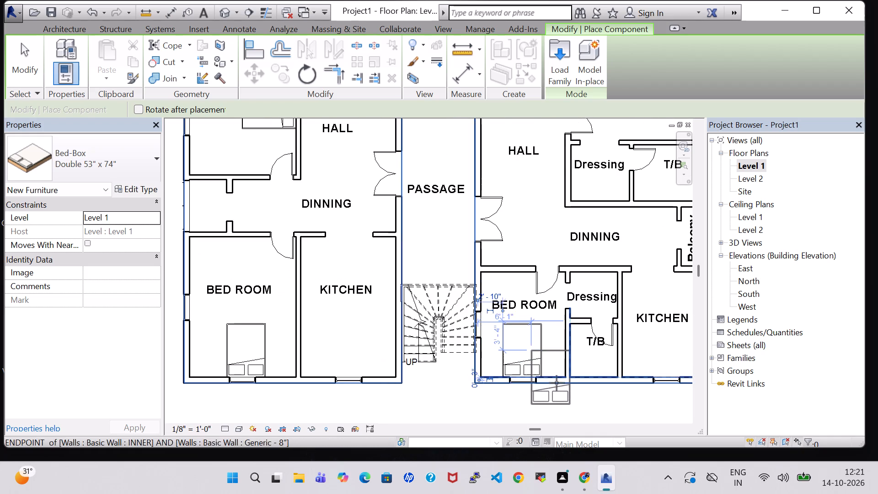
pyautogui.moveTo(557, 383); pyautogui.dragTo(477, 383, button='middle')
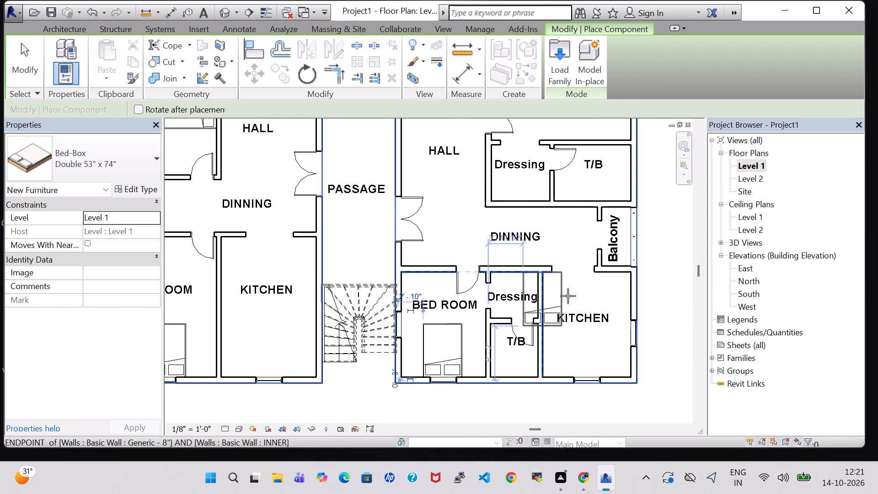
pyautogui.moveTo(579, 278); pyautogui.dragTo(584, 366, button='middle')
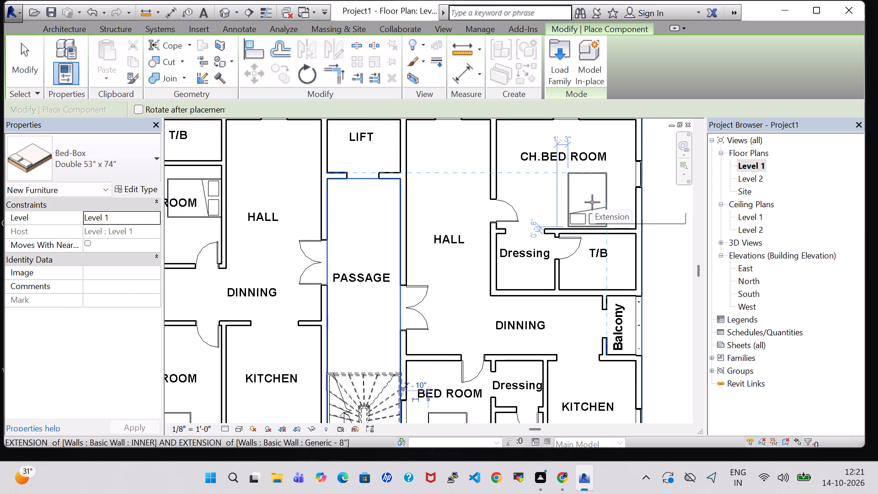
pyautogui.click(598, 204)
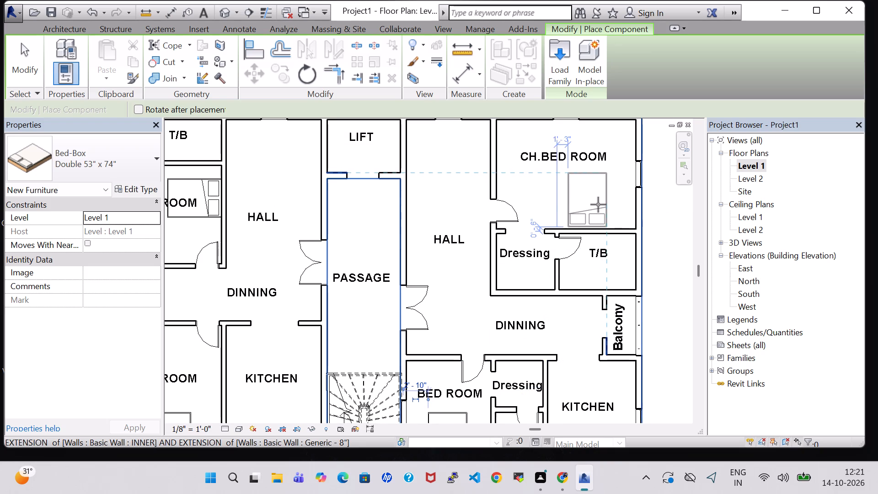
pyautogui.scroll(-2, 598, 204)
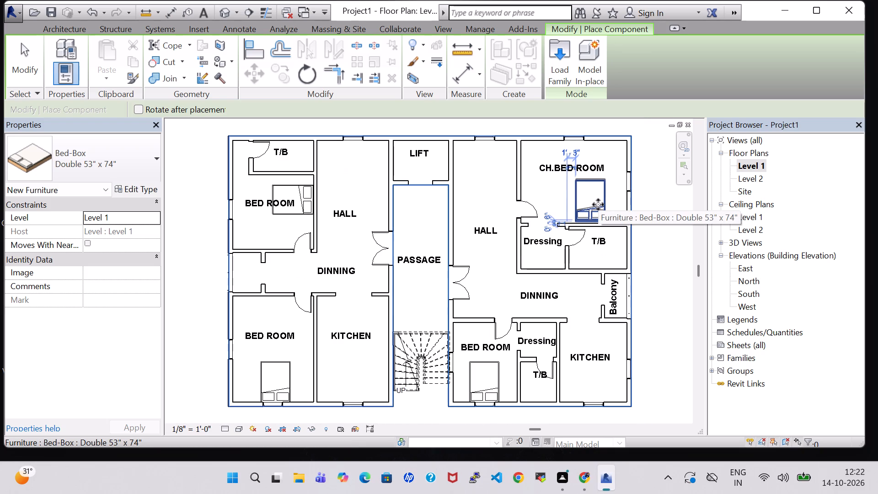
pyautogui.press('Escape')
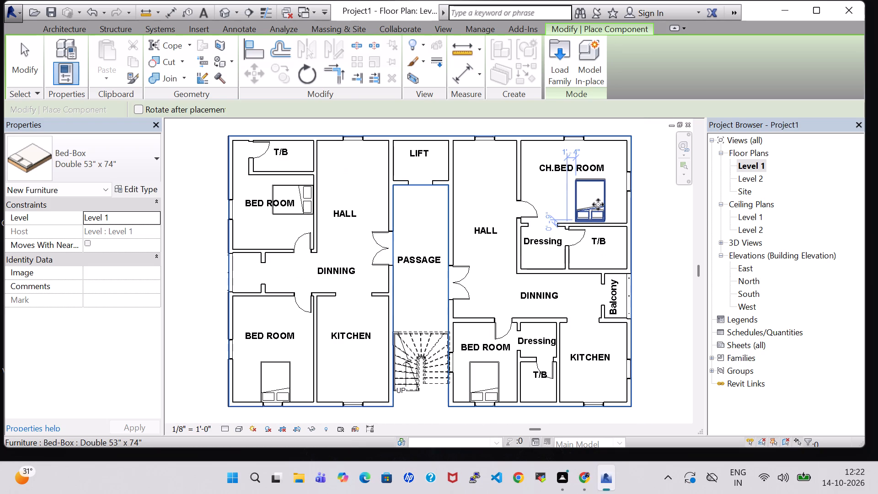
pyautogui.press('Escape')
pyautogui.press('Escape')
pyautogui.press('Escape')
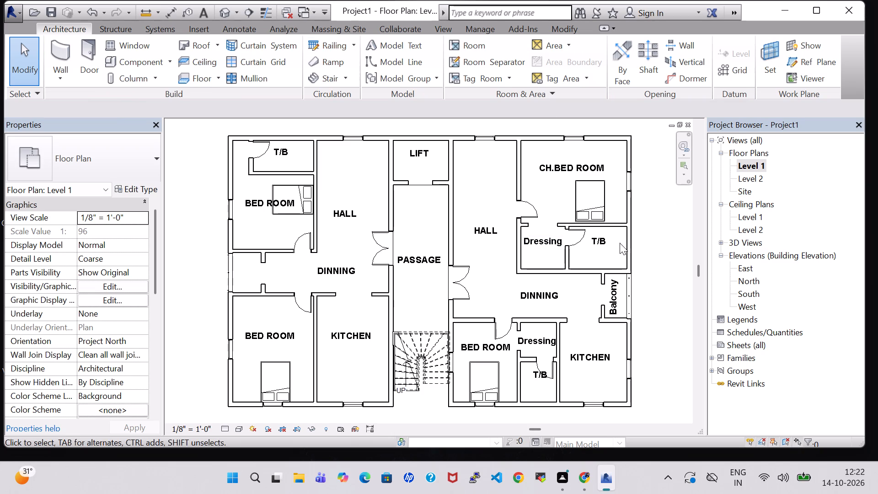
# Change the CH.BED ROOM bed's type to Bed-Box Queen 60" x 79".
pyautogui.click(596, 185)
pyautogui.click(141, 156)
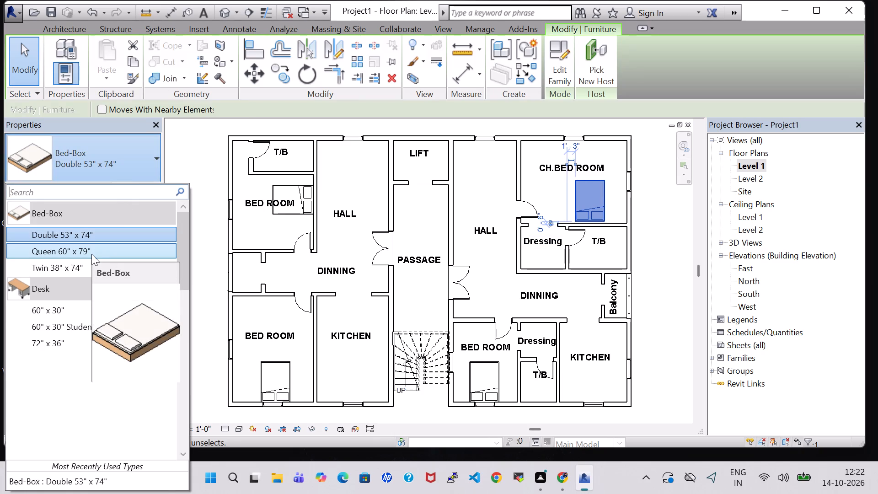
pyautogui.click(68, 265)
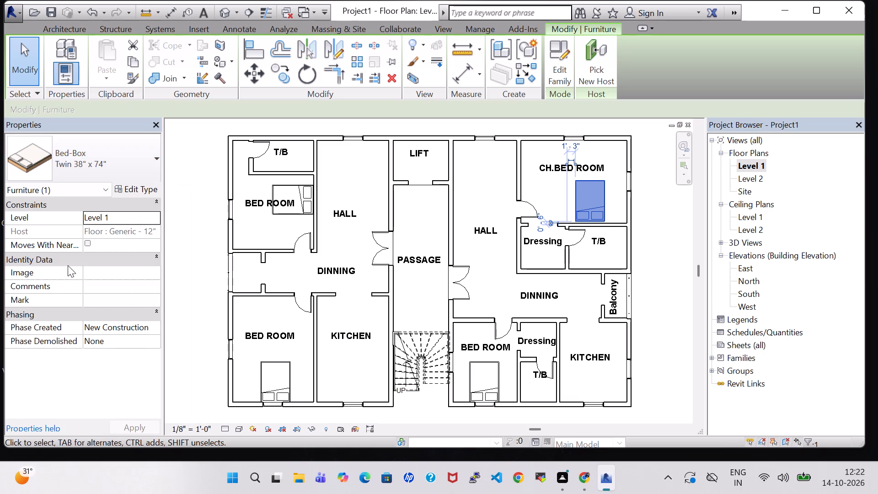
pyautogui.click(76, 171)
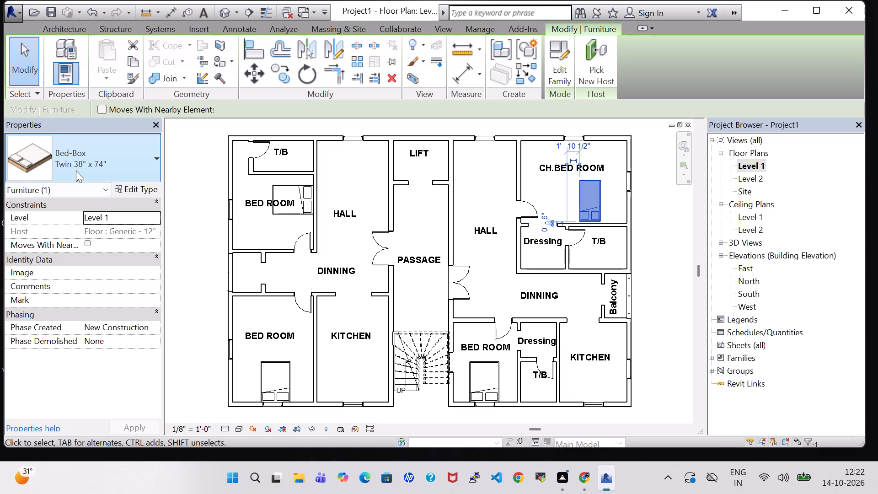
pyautogui.click(102, 249)
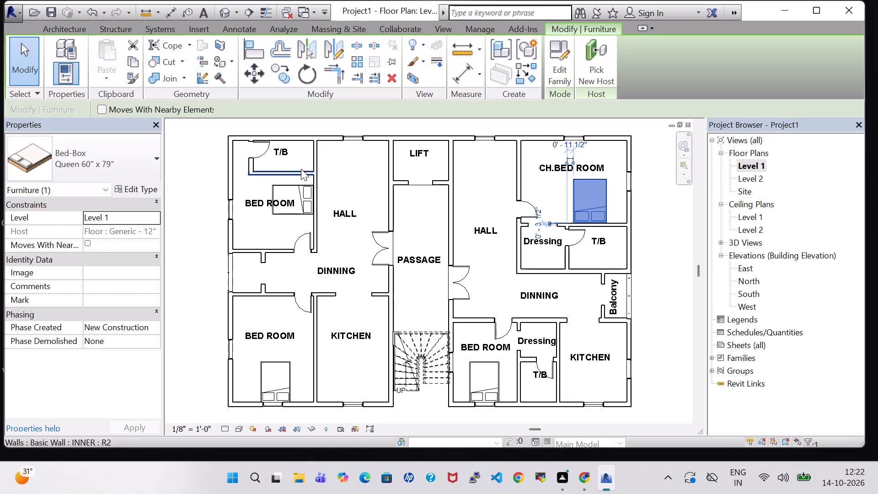
# Change the beds in both west-unit bedrooms and the east unit's BED ROOM to the Bed-Box Queen 60" x 79" type.
pyautogui.click(301, 186)
pyautogui.click(136, 157)
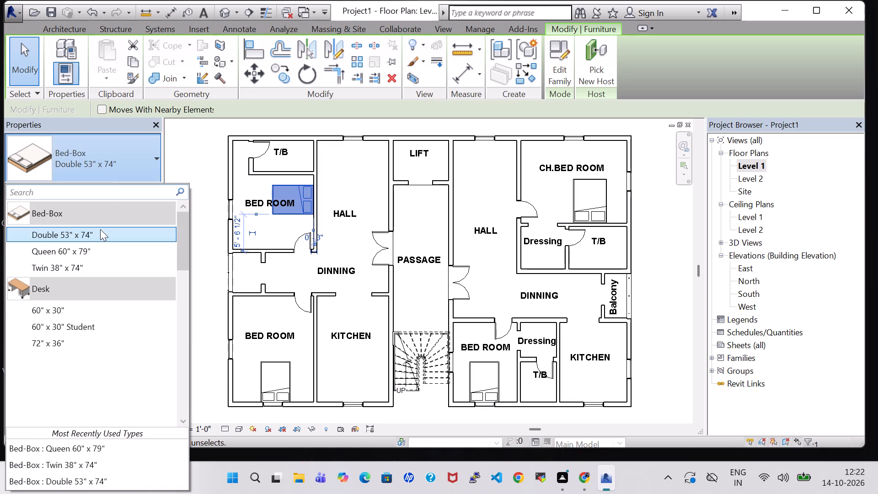
pyautogui.click(109, 253)
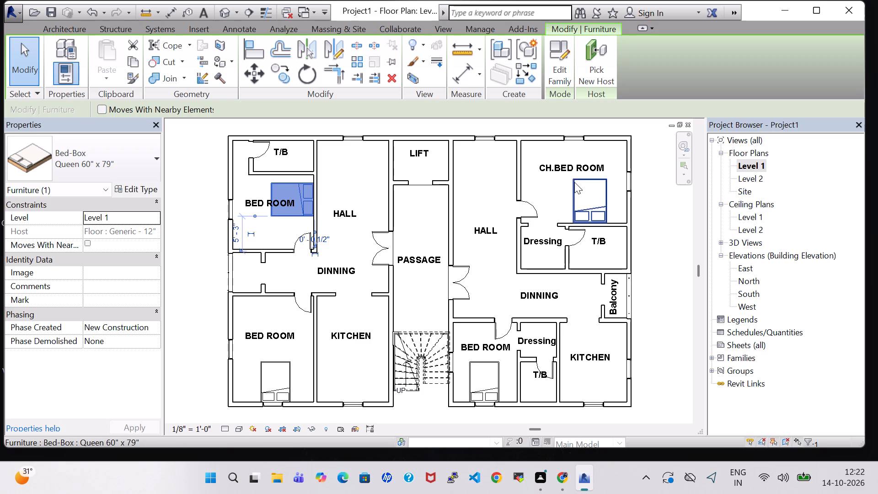
pyautogui.click(285, 358)
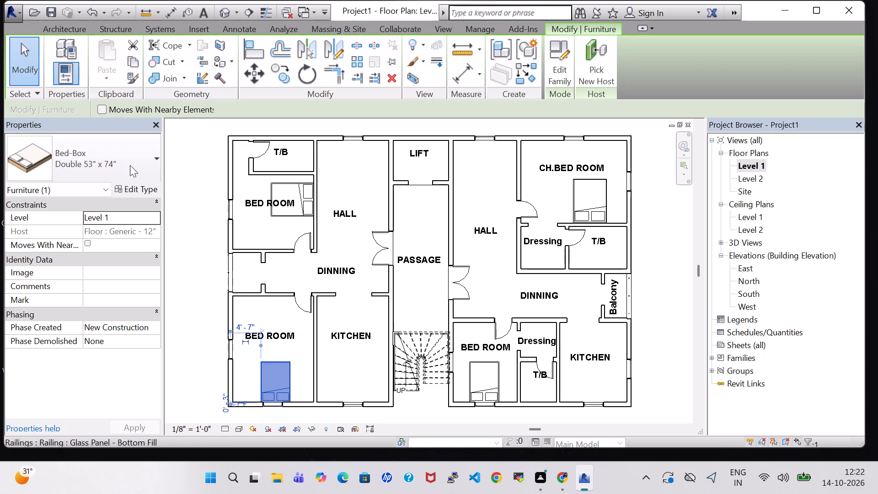
pyautogui.click(124, 156)
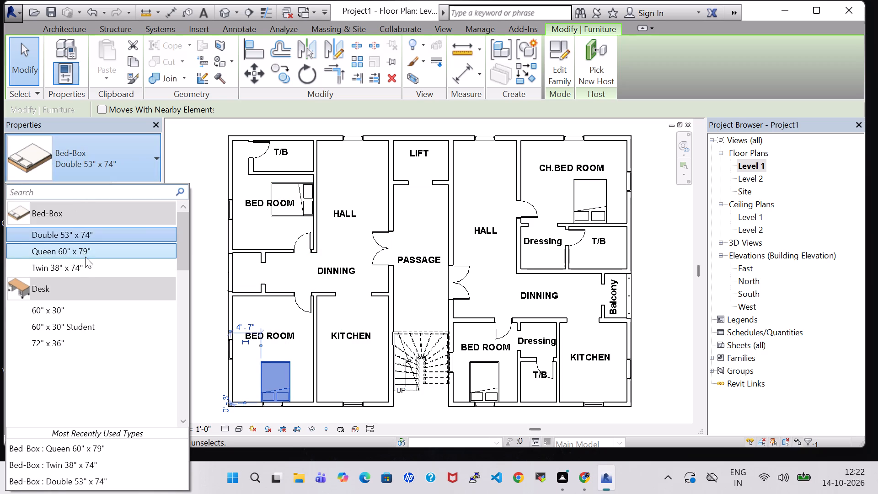
pyautogui.click(85, 257)
pyautogui.click(487, 365)
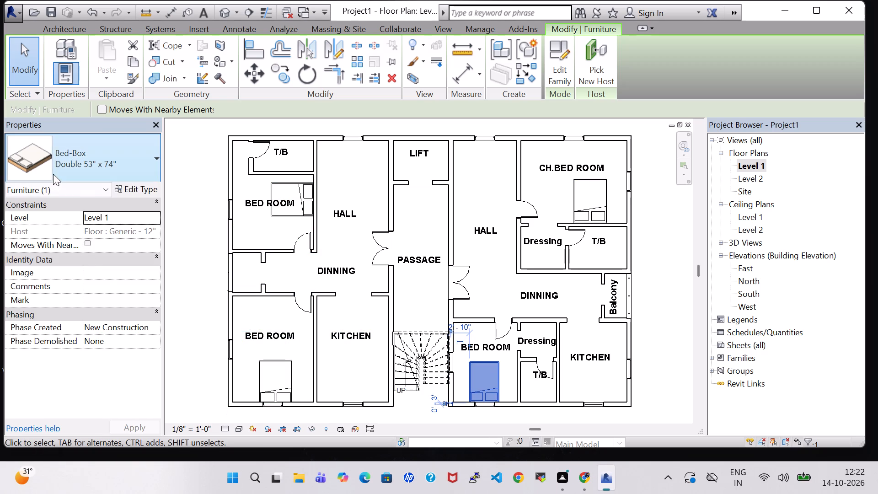
pyautogui.click(86, 149)
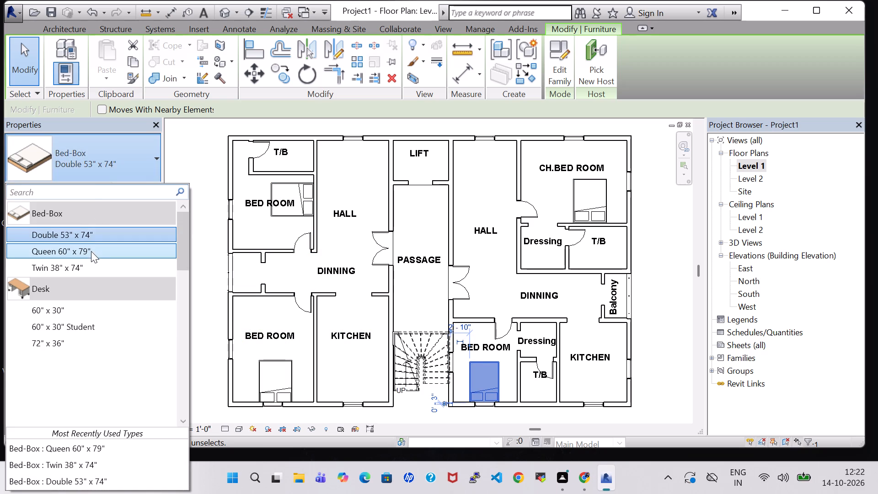
pyautogui.click(91, 251)
pyautogui.click(646, 253)
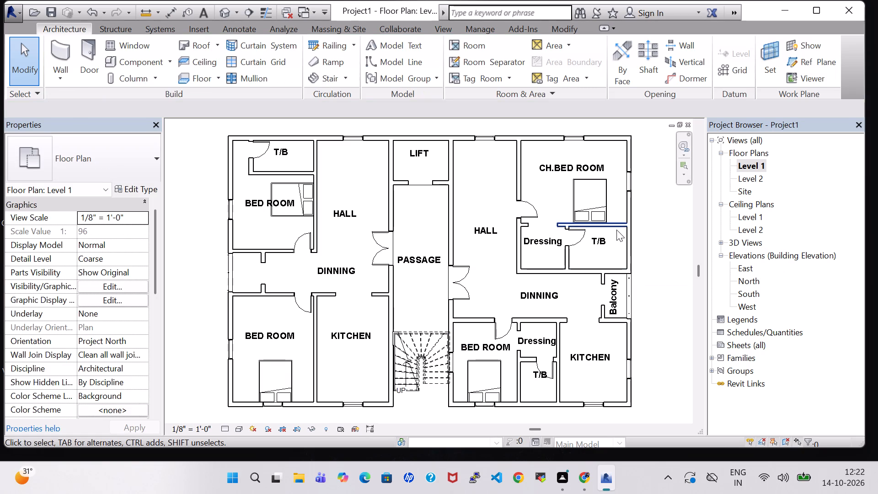
pyautogui.click(593, 213)
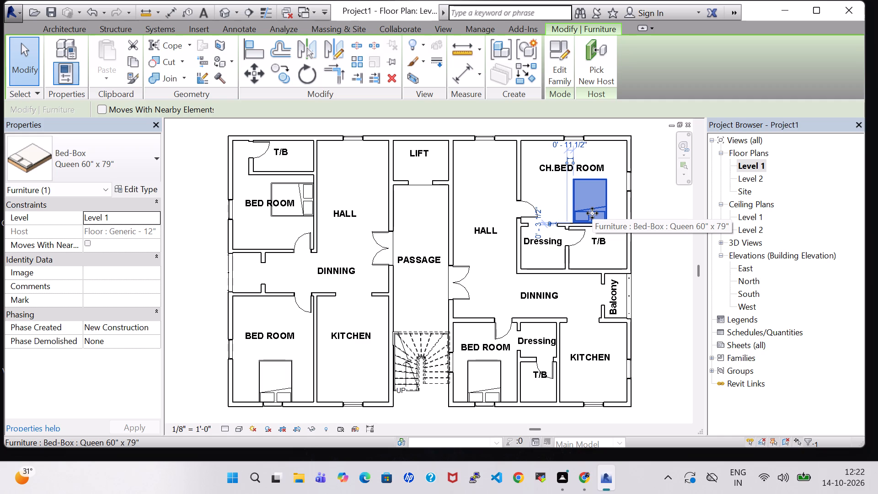
pyautogui.click(663, 244)
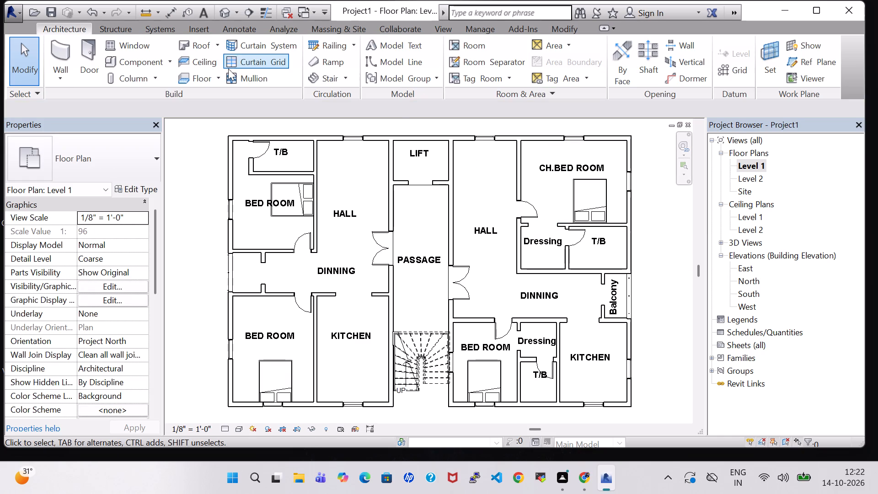
# Load the Table-Night Stand family as a component from the US Imperial Furniture Tables library.
pyautogui.click(132, 59)
pyautogui.click(567, 63)
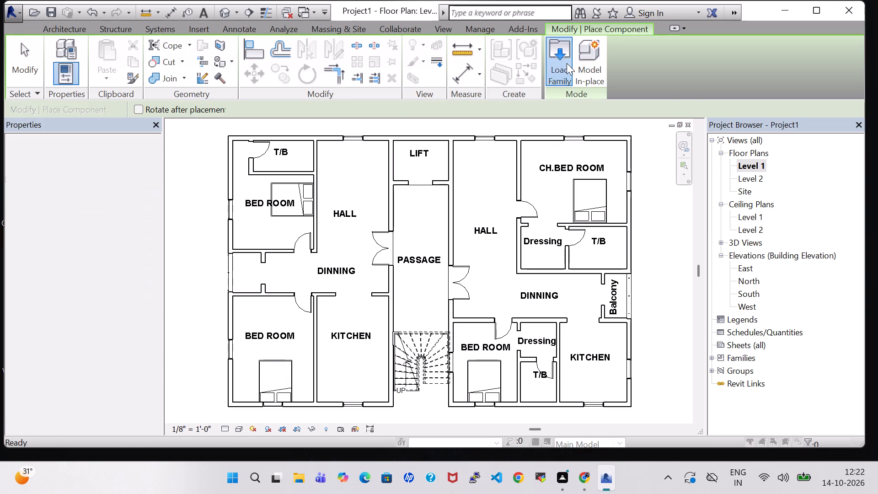
pyautogui.scroll(-3, 483, 238)
pyautogui.scroll(1, 483, 235)
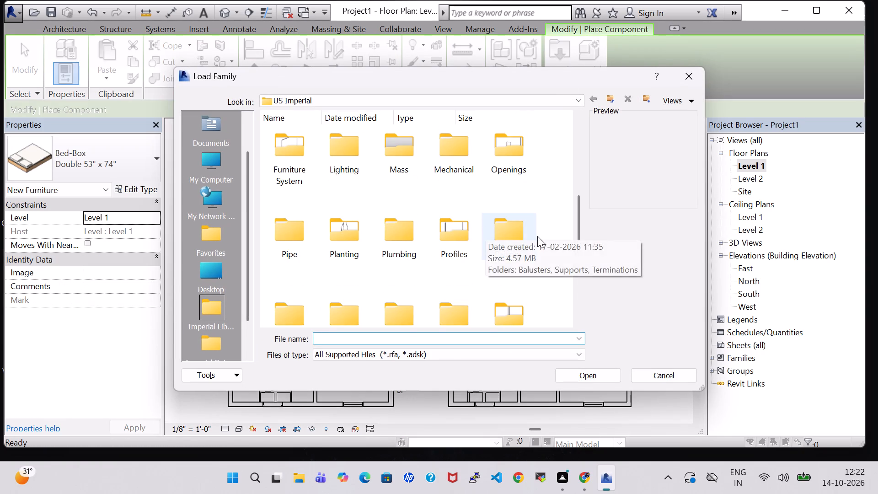
pyautogui.scroll(2, 537, 236)
pyautogui.scroll(-2, 537, 236)
pyautogui.scroll(1, 537, 236)
pyautogui.doubleClick(518, 201)
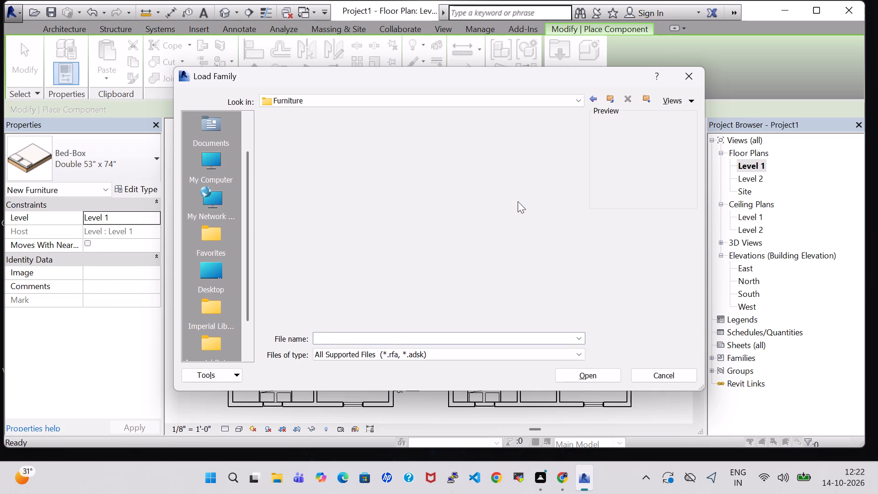
pyautogui.doubleClick(457, 159)
pyautogui.click(436, 220)
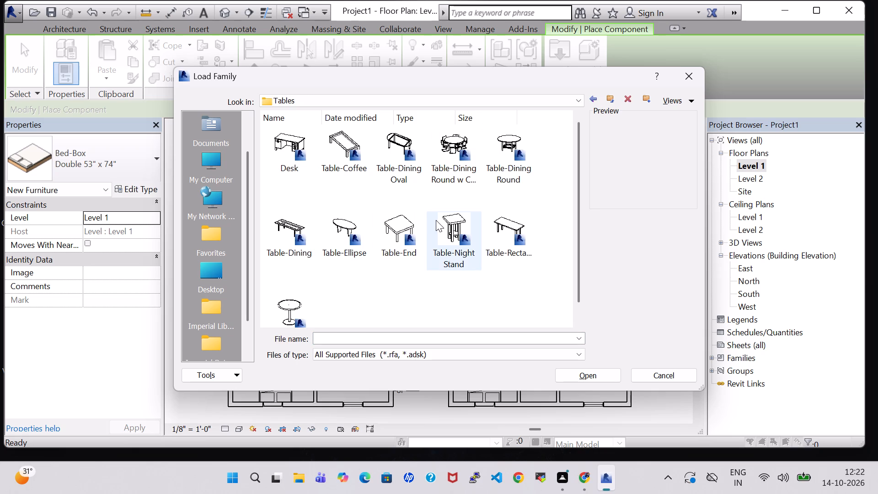
pyautogui.click(602, 375)
# Place a 24" x 24" x 30" Table-Night Stand in CH.BED ROOM's southeast corner, east of the bed.
pyautogui.scroll(6, 578, 274)
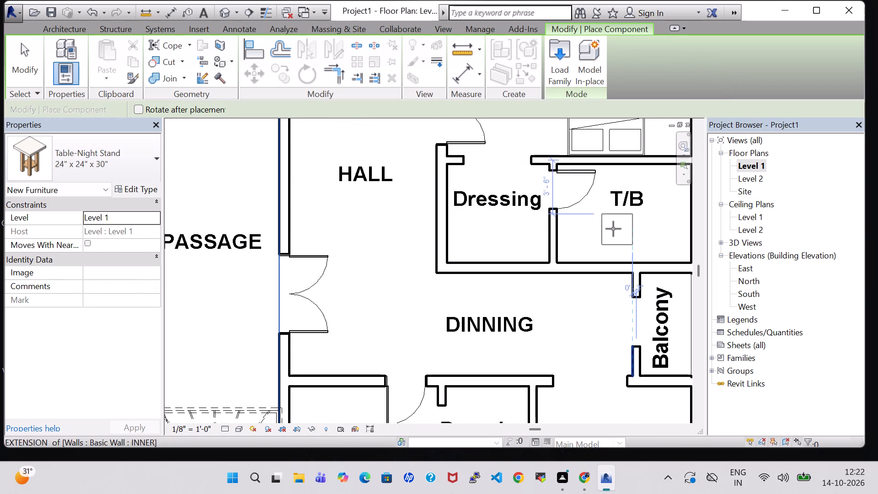
pyautogui.moveTo(613, 229); pyautogui.dragTo(572, 305, button='middle')
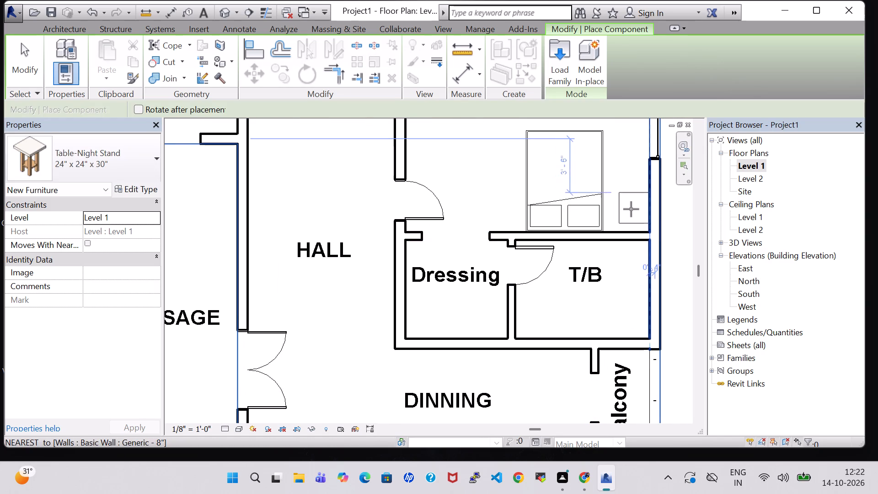
pyautogui.click(630, 218)
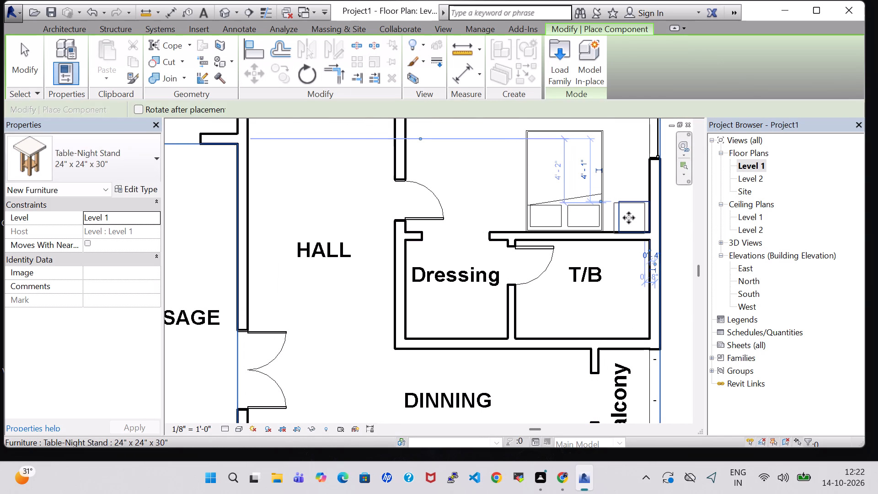
pyautogui.press('Escape')
pyautogui.press('Escape')
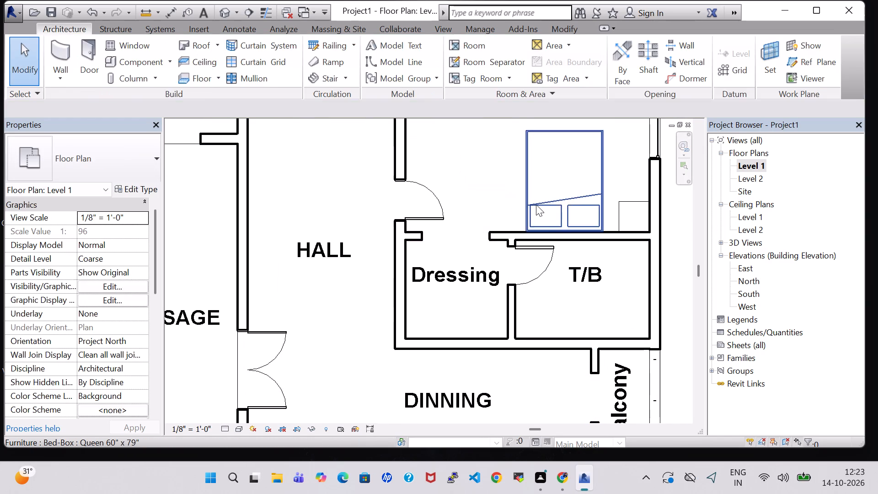
# Nudge the CH.BED ROOM Queen bed five increments east toward the corner night stand.
pyautogui.click(536, 204)
pyautogui.press('Right')
pyautogui.press('Right')
pyautogui.press('Right')
pyautogui.press('Right')
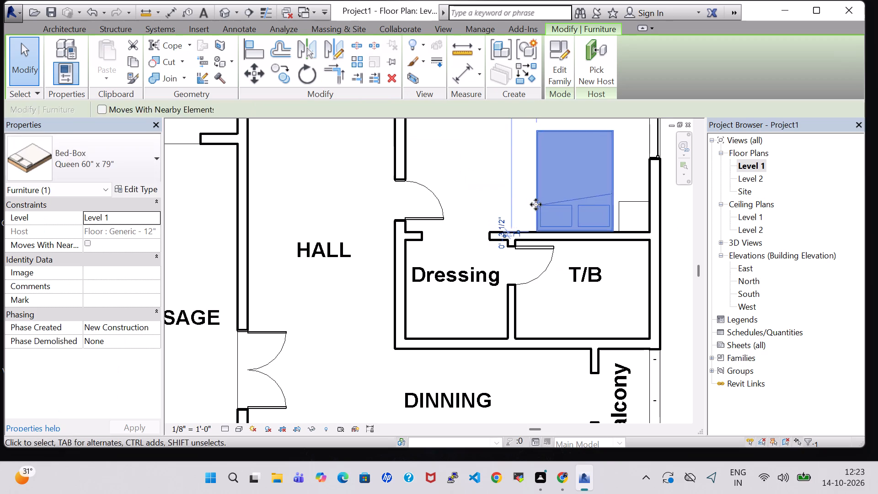
pyautogui.press('Right')
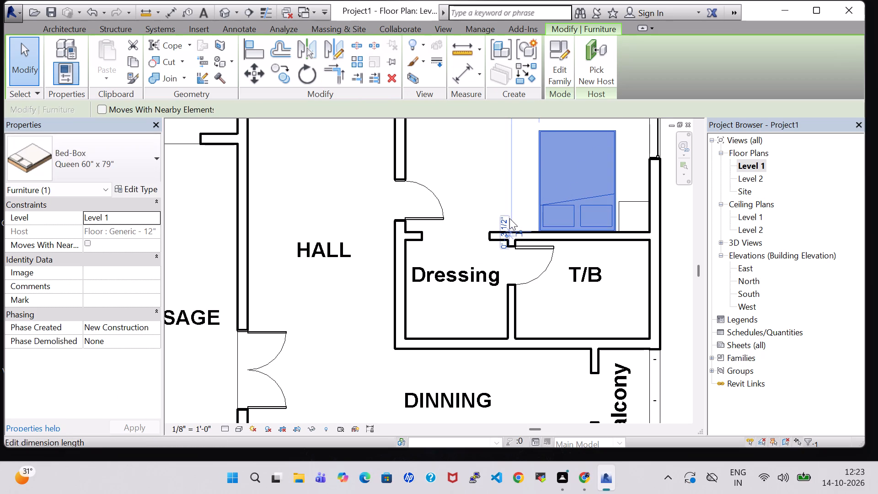
# Place a second 24" x 24" x 30" night stand west of the CH.BED ROOM bed against the south wall, nudging it two increments east.
pyautogui.click(55, 27)
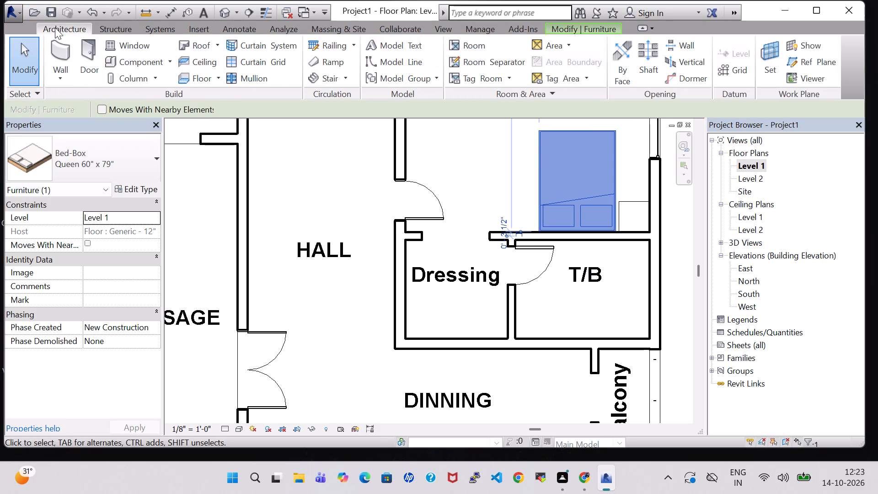
pyautogui.click(143, 67)
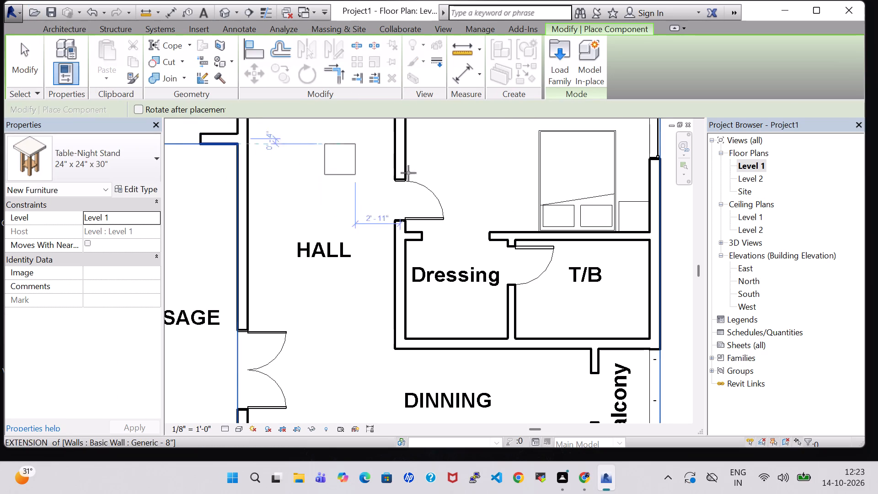
pyautogui.click(516, 214)
pyautogui.press('Escape')
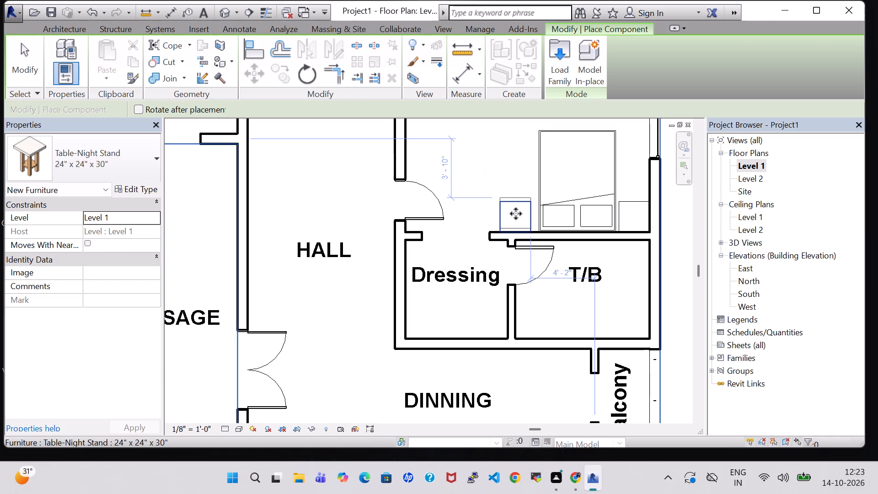
pyautogui.press('Escape')
pyautogui.click(516, 213)
pyautogui.press('Right')
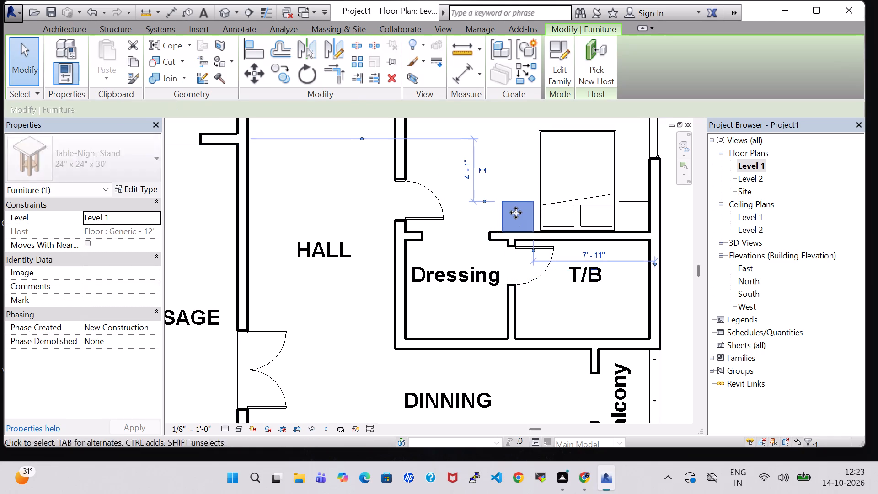
pyautogui.press('Right')
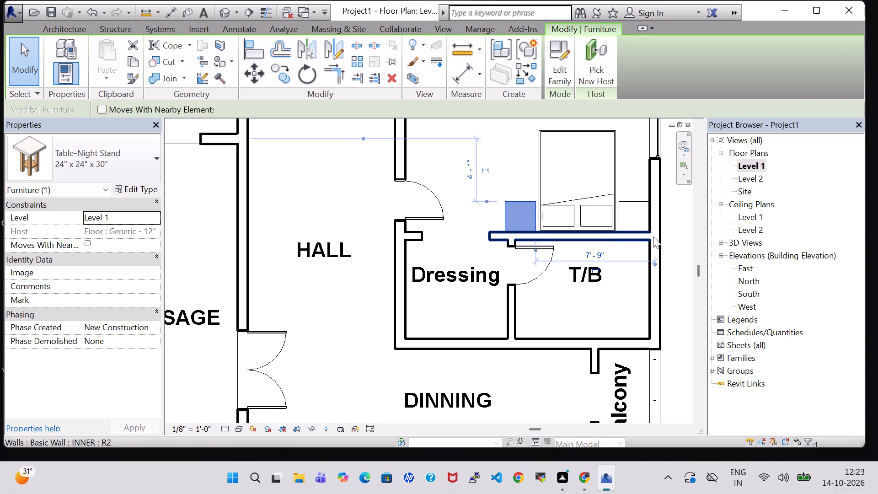
pyautogui.click(685, 245)
# Place 24" x 24" x 30" night stands on both sides of the bed in the east unit's BED ROOM, against the south wall.
pyautogui.scroll(-1, 687, 245)
pyautogui.moveTo(687, 245); pyautogui.dragTo(683, 244, button='middle')
pyautogui.scroll(-1, 687, 245)
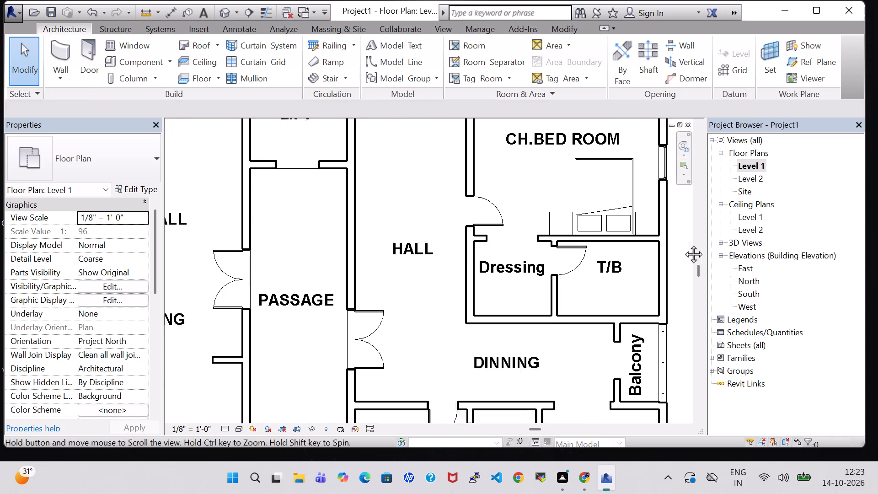
pyautogui.moveTo(683, 244); pyautogui.dragTo(670, 239, button='middle')
pyautogui.click(127, 65)
pyautogui.scroll(-2, 326, 185)
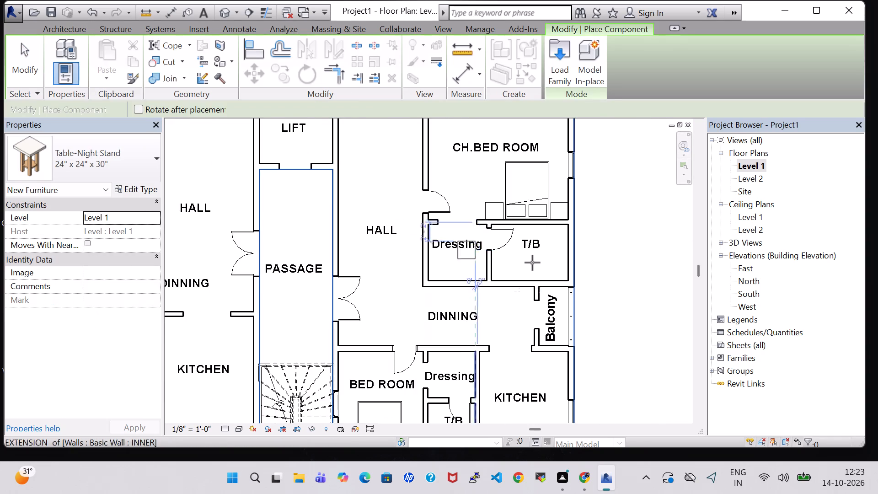
pyautogui.moveTo(603, 282); pyautogui.dragTo(578, 239, button='middle')
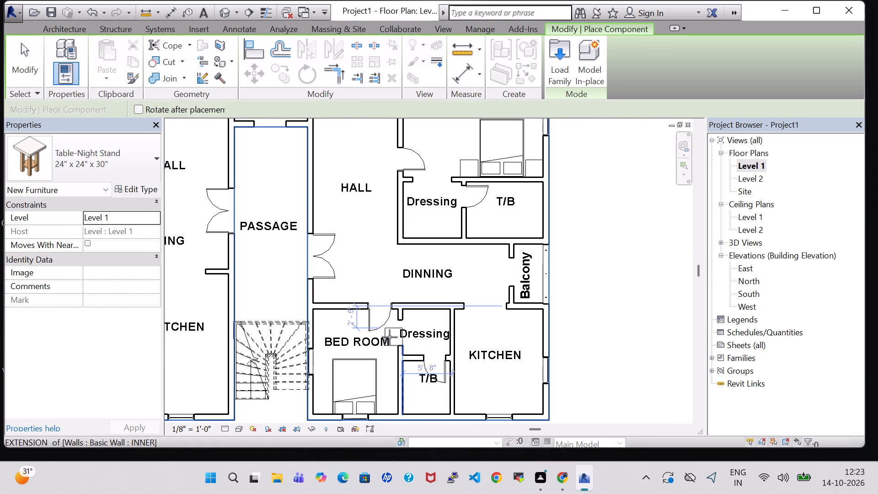
pyautogui.scroll(3, 316, 380)
pyautogui.moveTo(324, 379); pyautogui.dragTo(370, 209, button='middle')
pyautogui.scroll(4, 370, 206)
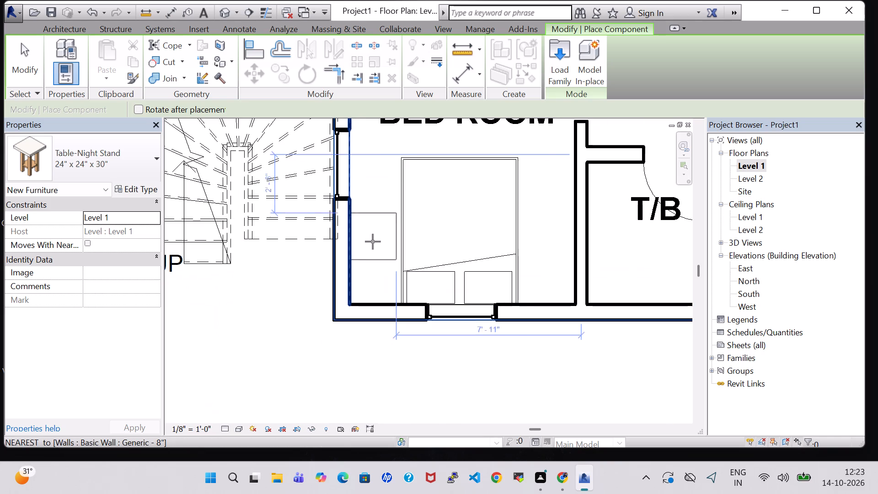
pyautogui.click(375, 283)
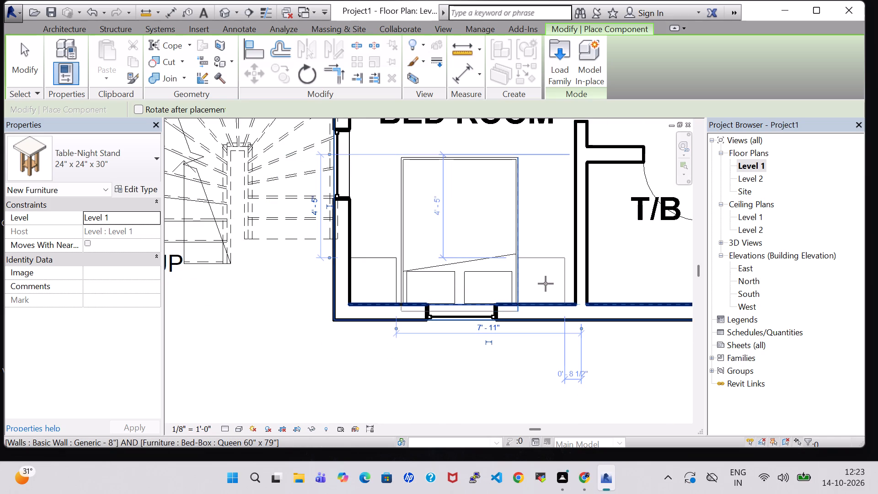
pyautogui.click(546, 282)
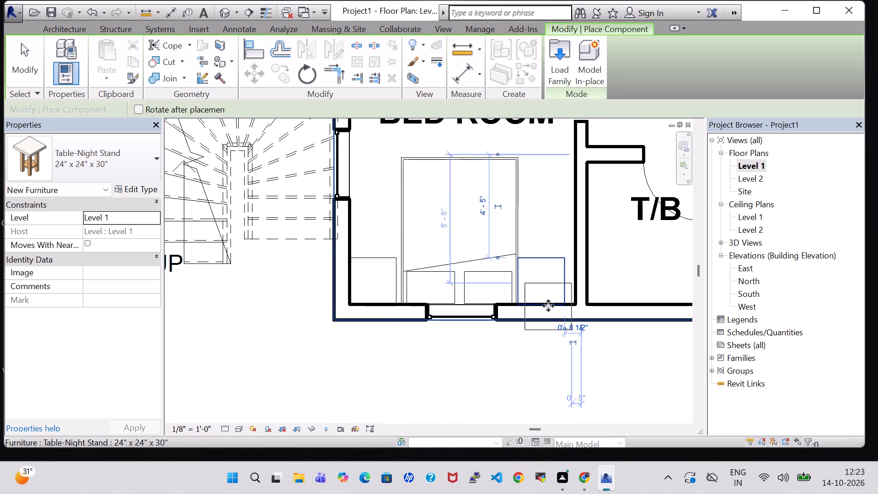
# Nudge both night stands in the east unit's BED ROOM one increment east and one increment north, off the south wall.
pyautogui.press('Escape')
pyautogui.press('Escape')
pyautogui.click(547, 269)
pyautogui.click(547, 262)
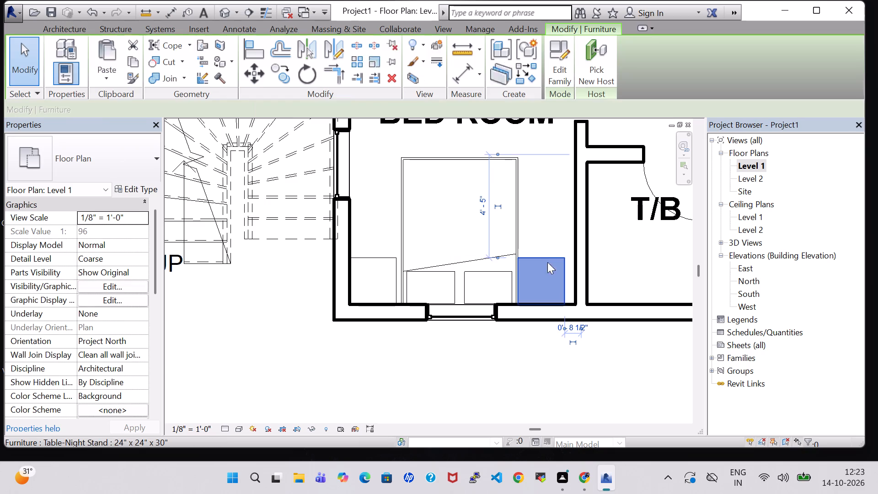
pyautogui.press('Right')
pyautogui.press('Up')
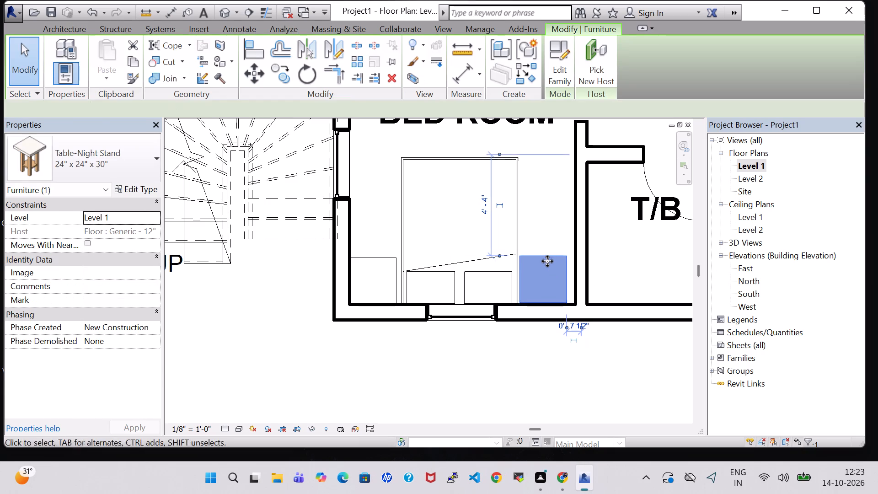
pyautogui.click(587, 394)
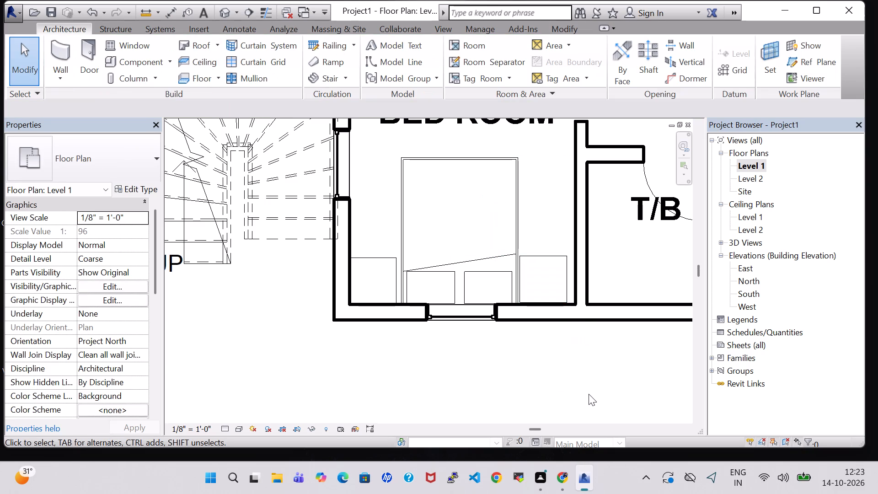
pyautogui.click(373, 259)
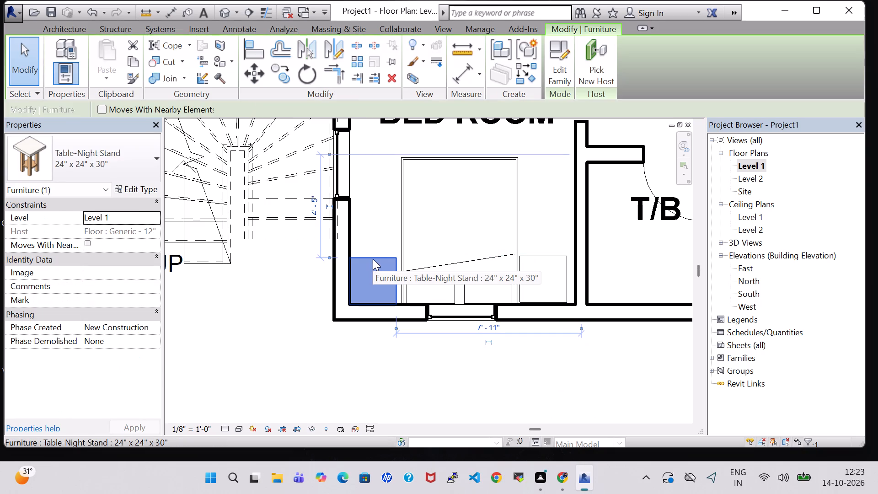
pyautogui.press('Up')
pyautogui.press('Right')
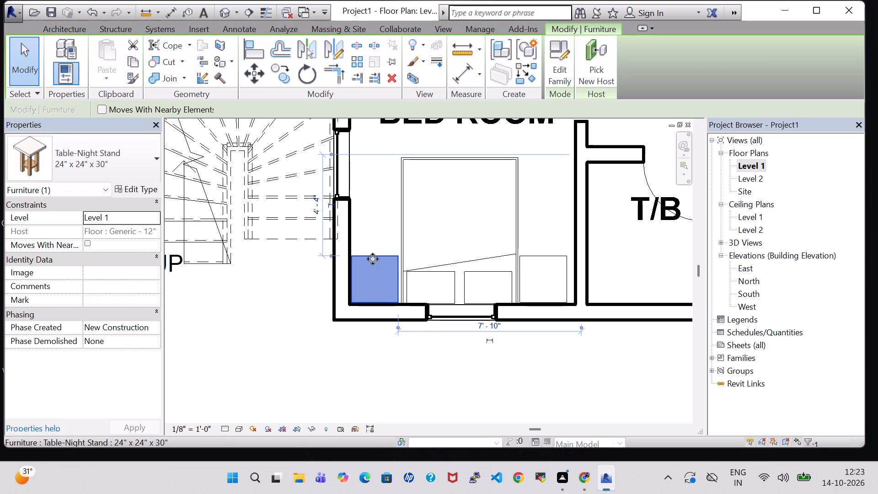
pyautogui.press('Right')
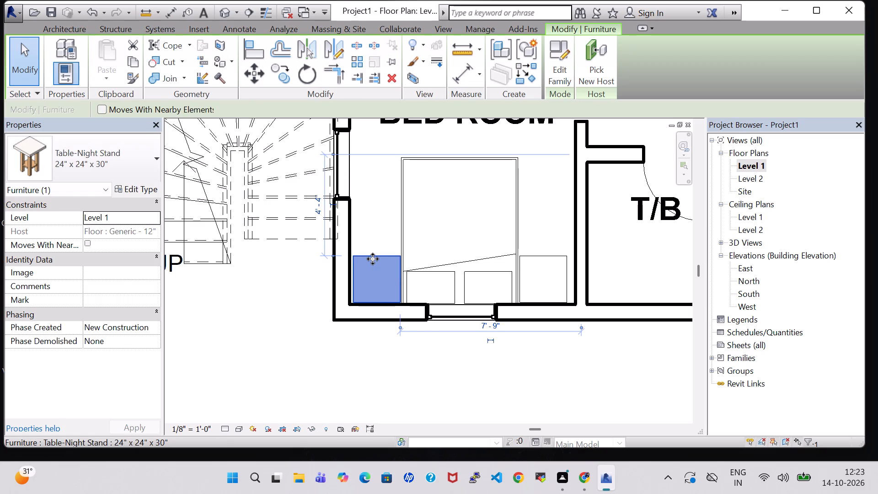
pyautogui.press('Left')
pyautogui.click(450, 386)
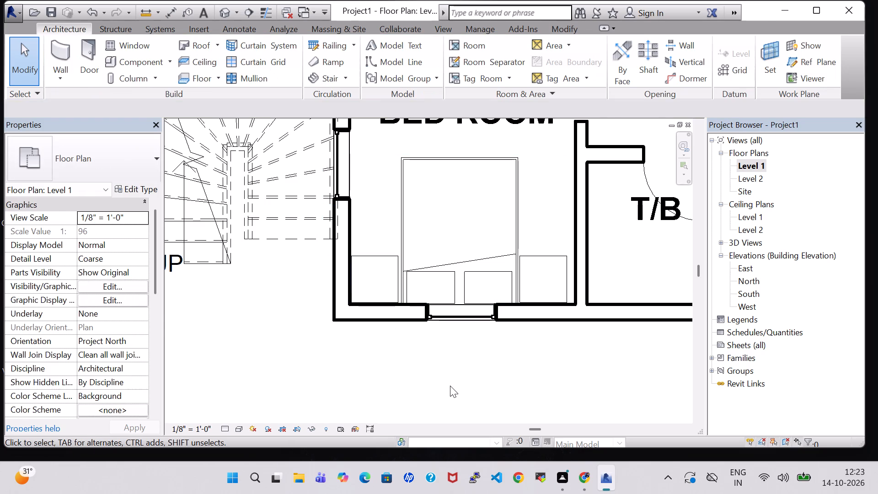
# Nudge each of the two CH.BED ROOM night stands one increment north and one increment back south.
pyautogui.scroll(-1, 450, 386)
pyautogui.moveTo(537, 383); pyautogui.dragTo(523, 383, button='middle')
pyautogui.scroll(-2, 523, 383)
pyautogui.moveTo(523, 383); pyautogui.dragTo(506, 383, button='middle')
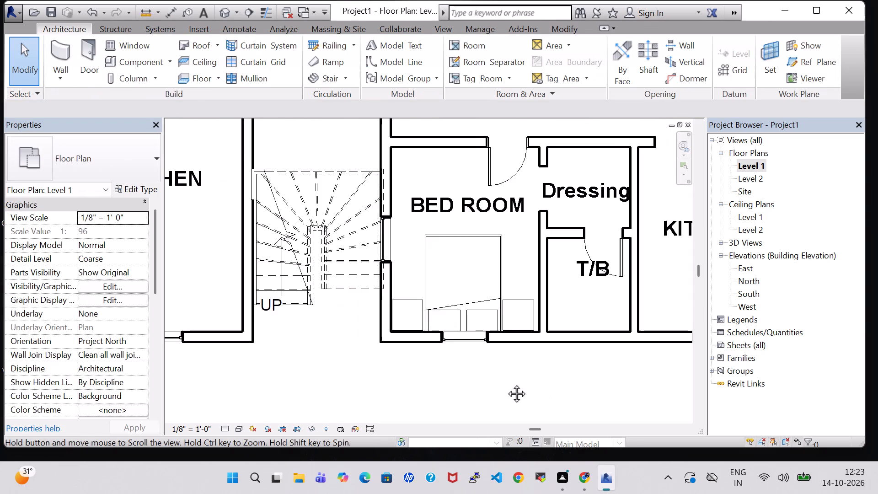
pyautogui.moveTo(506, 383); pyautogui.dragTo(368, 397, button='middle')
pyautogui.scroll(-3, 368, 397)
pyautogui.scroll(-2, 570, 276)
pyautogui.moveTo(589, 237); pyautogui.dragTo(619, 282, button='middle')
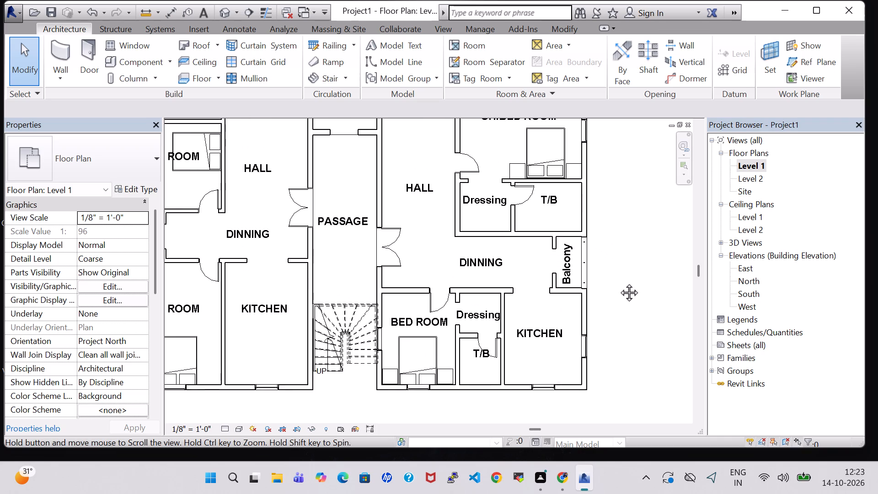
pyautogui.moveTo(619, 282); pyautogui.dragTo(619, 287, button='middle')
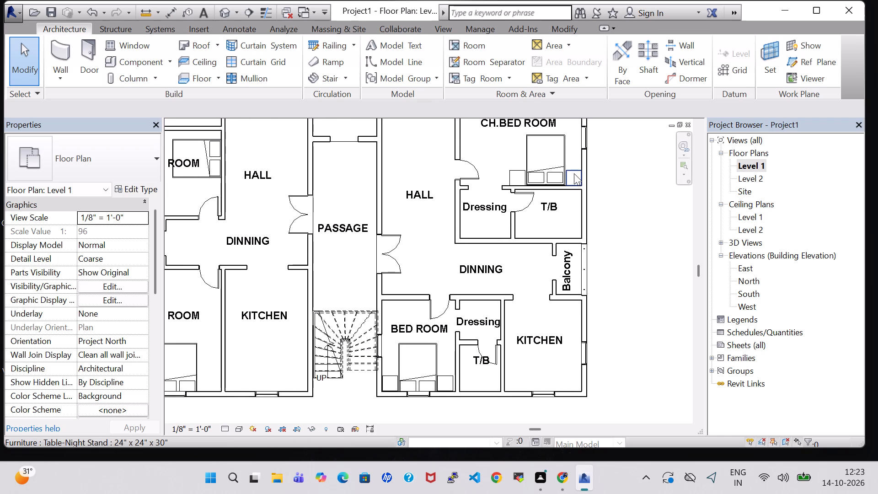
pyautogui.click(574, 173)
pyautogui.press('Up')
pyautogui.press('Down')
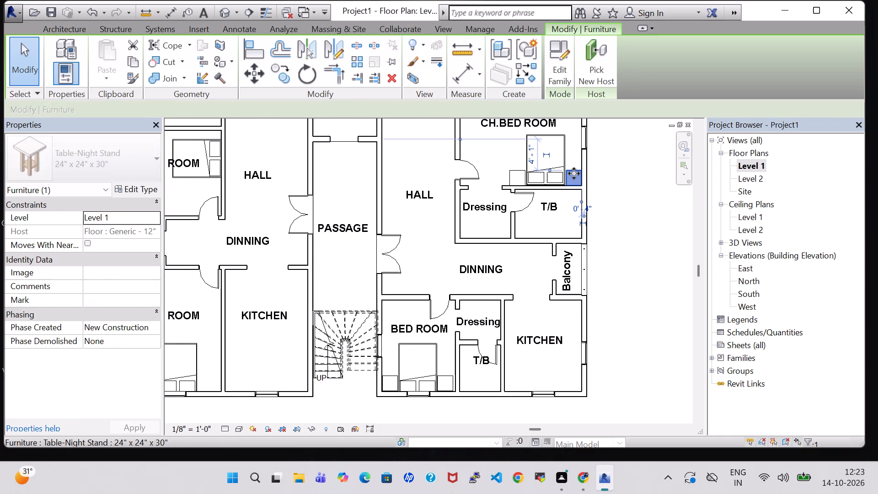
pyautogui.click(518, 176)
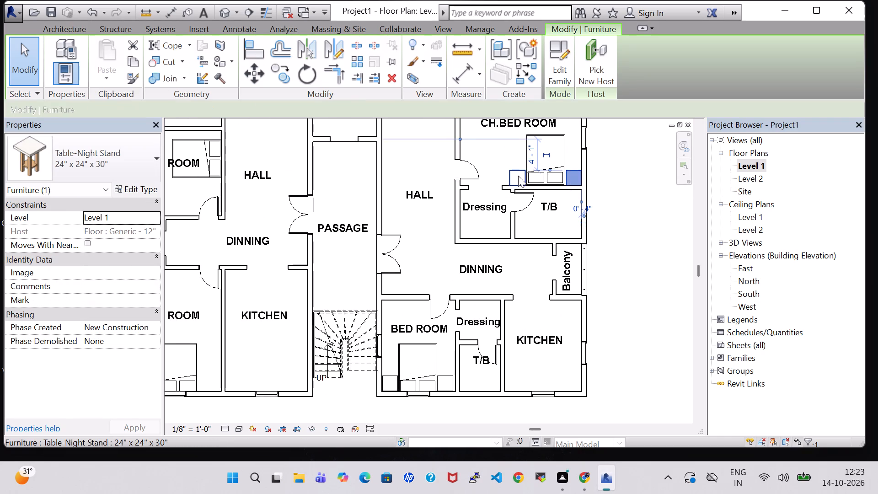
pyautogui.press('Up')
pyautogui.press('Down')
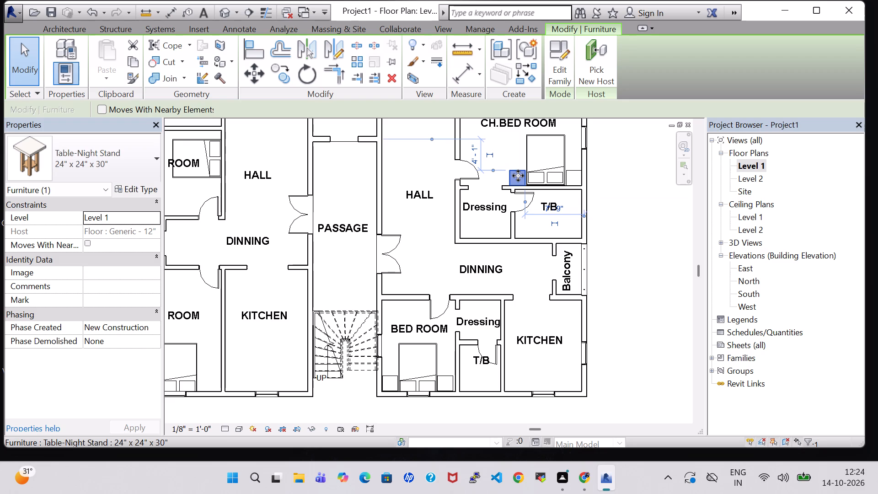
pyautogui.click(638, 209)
# Place 24" x 24" x 30" Table-Night Stands on both sides of the bed in the west unit's south BED ROOM.
pyautogui.scroll(-3, 638, 209)
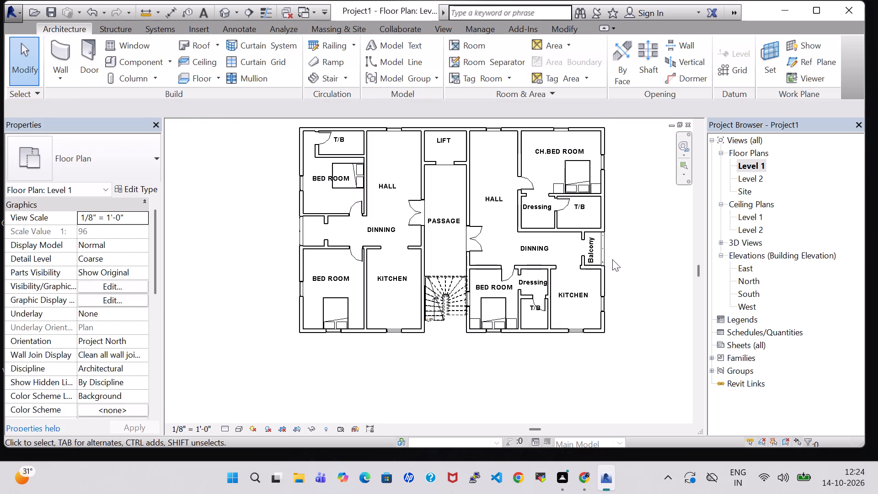
pyautogui.moveTo(360, 353); pyautogui.dragTo(411, 372, button='middle')
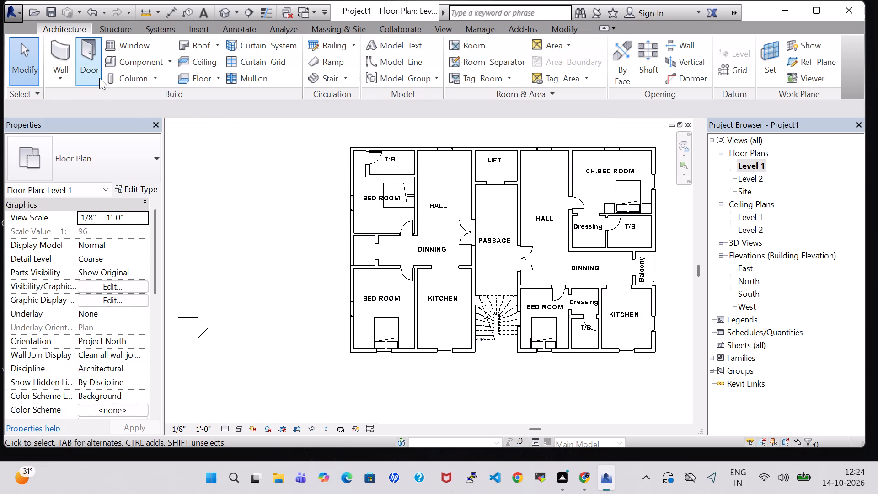
pyautogui.click(127, 61)
pyautogui.scroll(9, 401, 387)
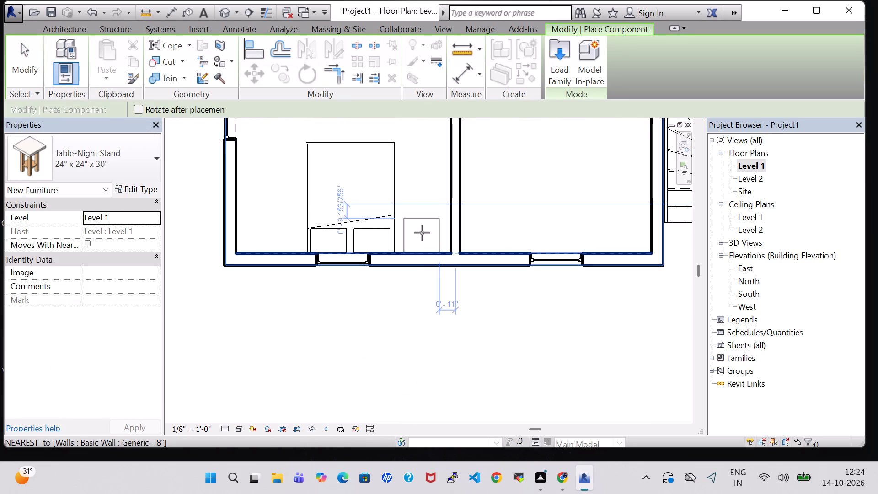
pyautogui.click(422, 233)
pyautogui.click(268, 237)
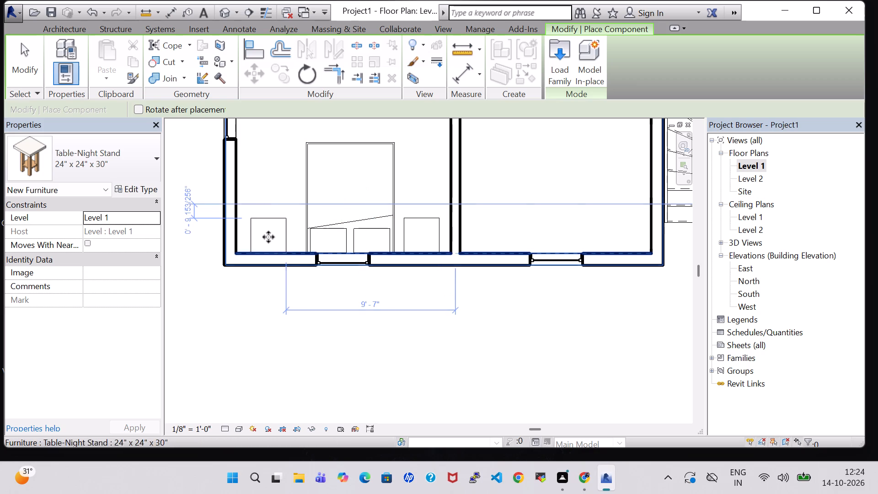
pyautogui.press('Escape')
pyautogui.press('Escape')
# Nudge the night stand west of that bed six increments east toward the bed and one increment north.
pyautogui.click(281, 215)
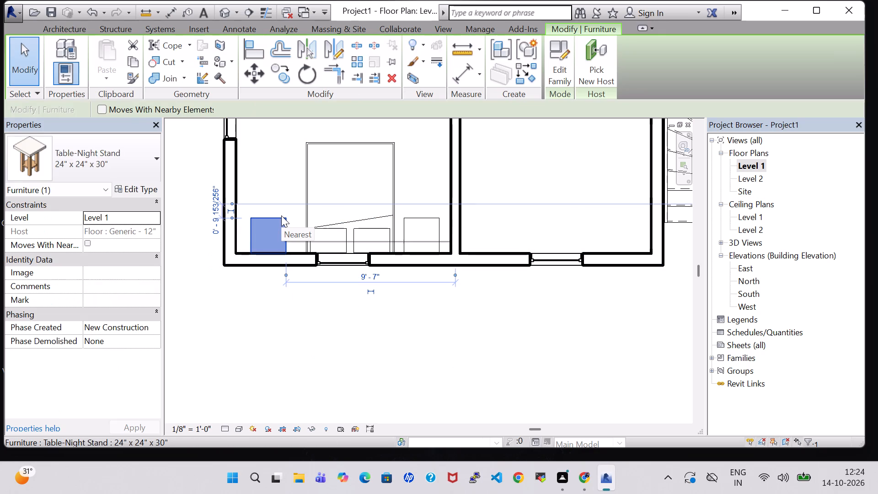
pyautogui.press('Right')
pyautogui.press('Right')
pyautogui.press('Right')
pyautogui.press('Right')
pyautogui.press('Right')
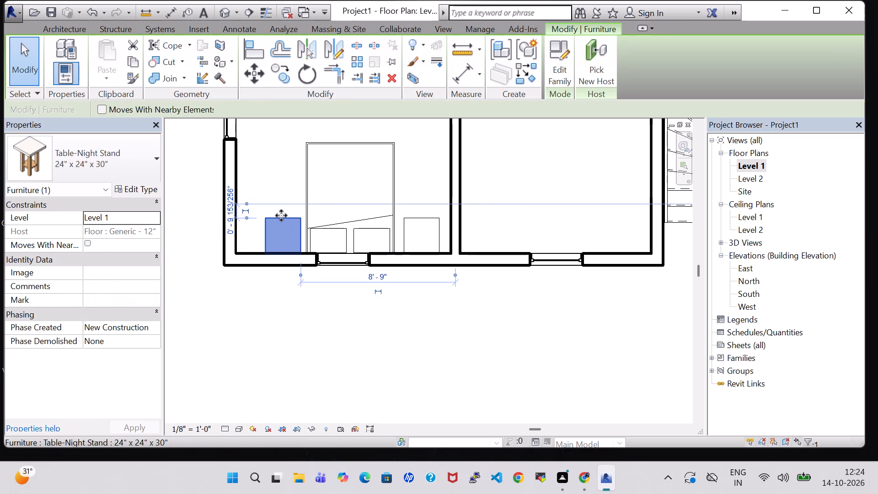
pyautogui.press('Right')
pyautogui.press('Up')
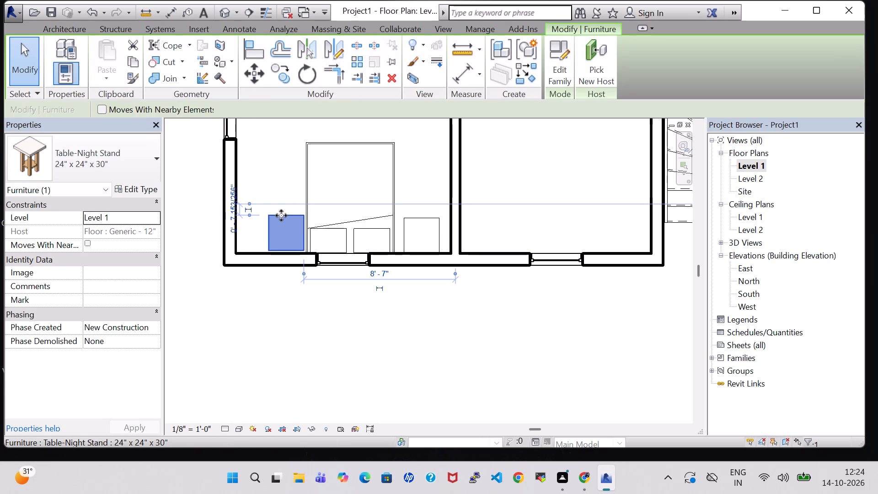
# Nudge the night stand east of that bed one increment north and two increments west toward the bed.
pyautogui.click(427, 216)
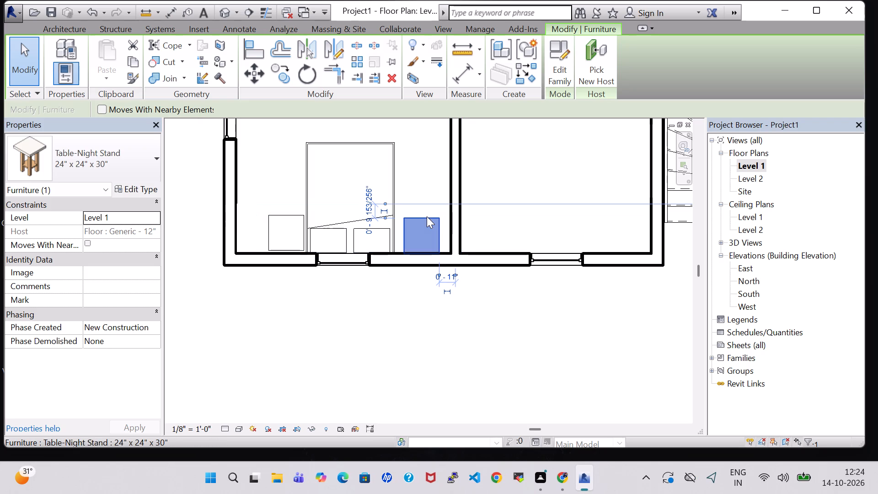
pyautogui.press('Up')
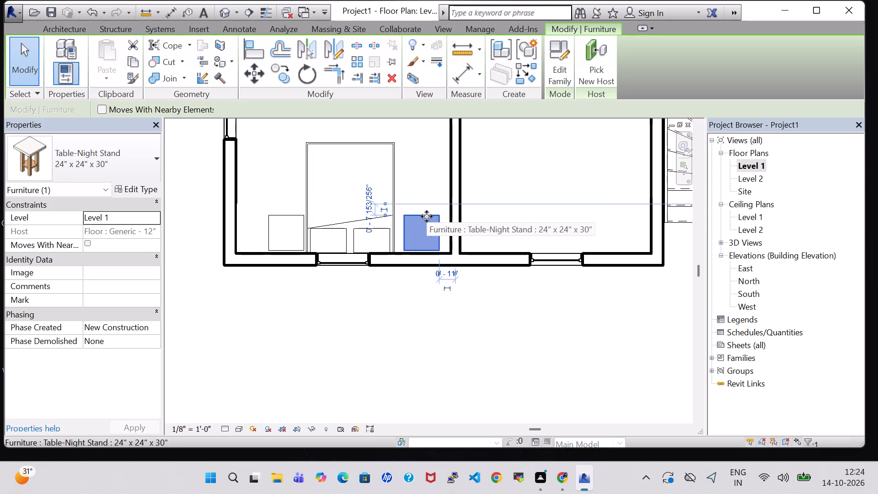
pyautogui.press('Left')
pyautogui.press('Left')
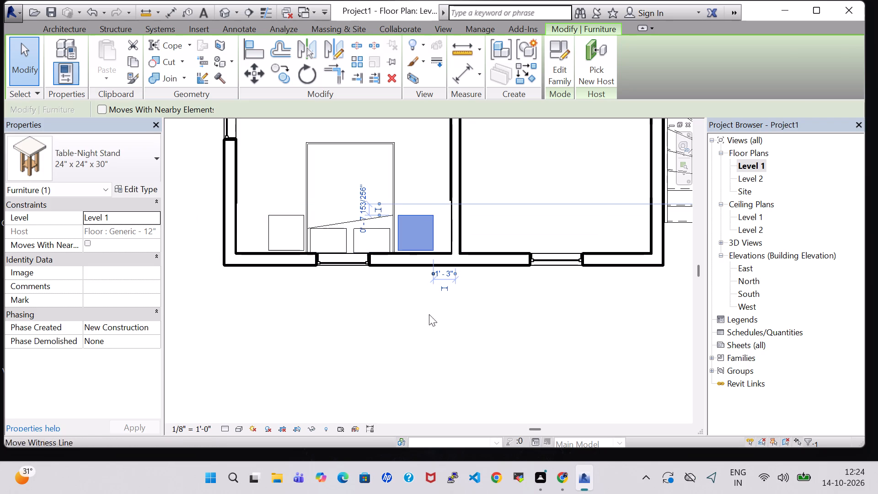
pyautogui.click(396, 337)
# Nudge the western night stand in the west unit's south BED ROOM five increments west into the room's corner.
pyautogui.scroll(-6, 396, 337)
pyautogui.moveTo(547, 361); pyautogui.dragTo(486, 361, button='middle')
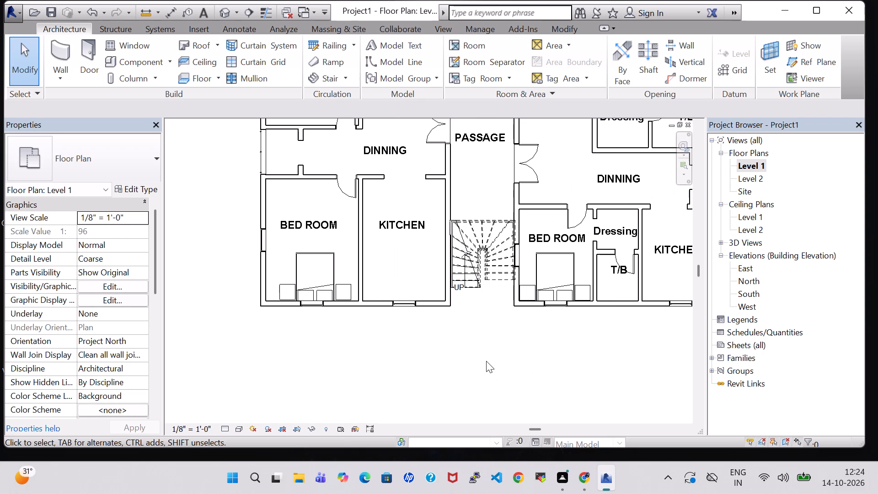
pyautogui.click(293, 285)
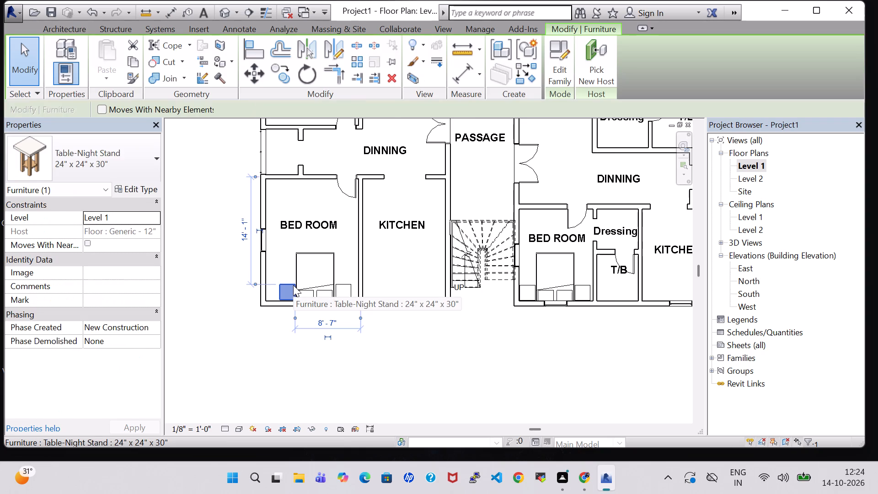
pyautogui.press('Left')
pyautogui.press('Left')
pyautogui.press('Left')
pyautogui.press('Left')
pyautogui.press('Left')
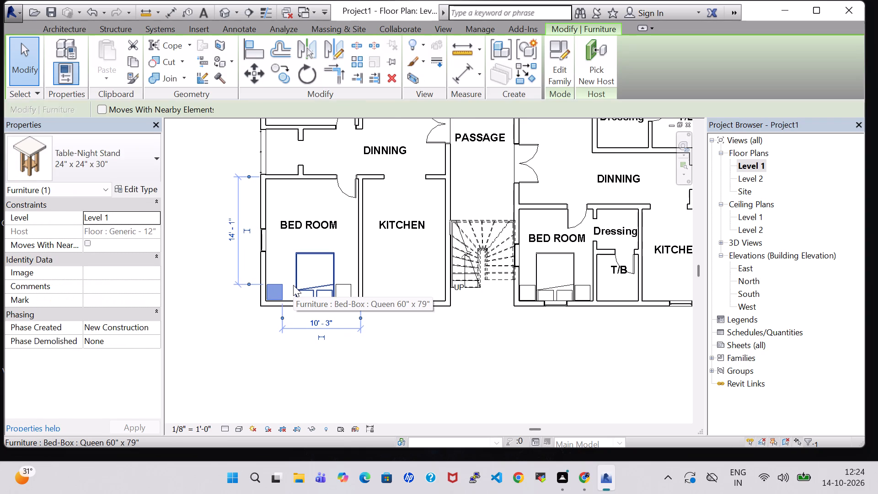
# Nudge the Queen bed in that BED ROOM a net four increments west toward the corner night stand and one increment north.
pyautogui.click(305, 252)
pyautogui.press('Left')
pyautogui.press('Left')
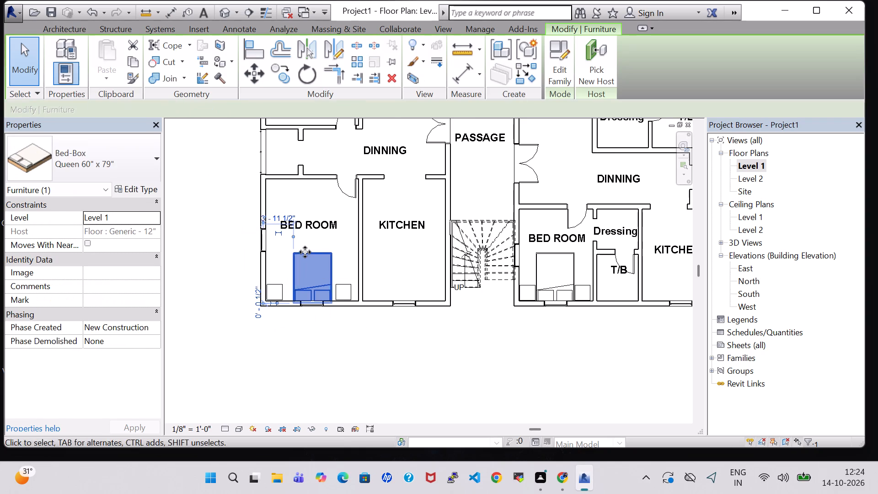
pyautogui.press('Left')
pyautogui.press('Left')
pyautogui.press('Left')
pyautogui.press('Right')
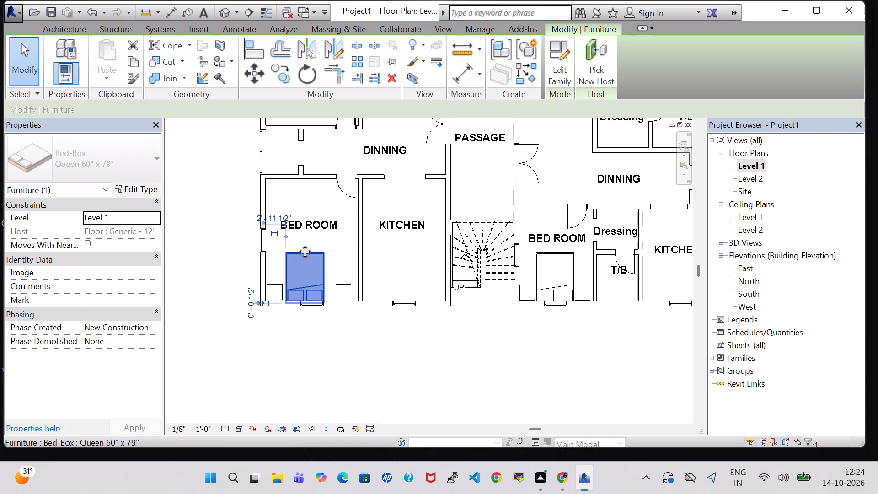
pyautogui.press('Left')
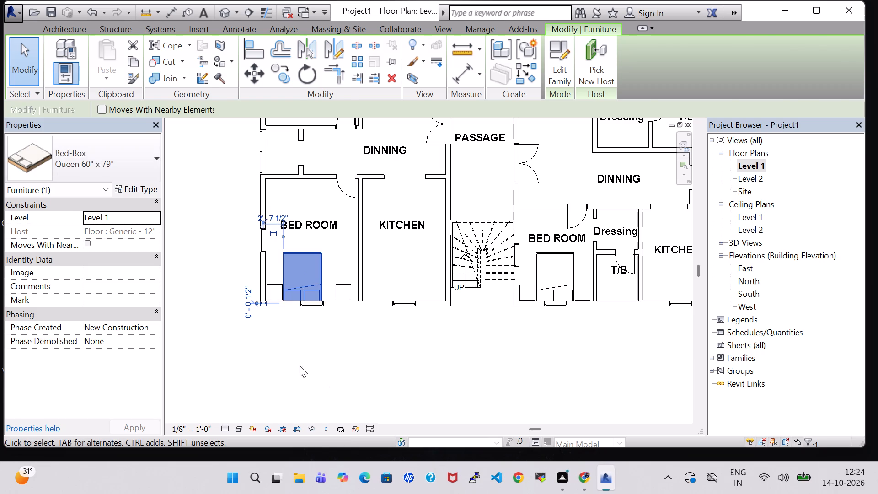
pyautogui.click(300, 365)
pyautogui.click(316, 257)
pyautogui.press('Up')
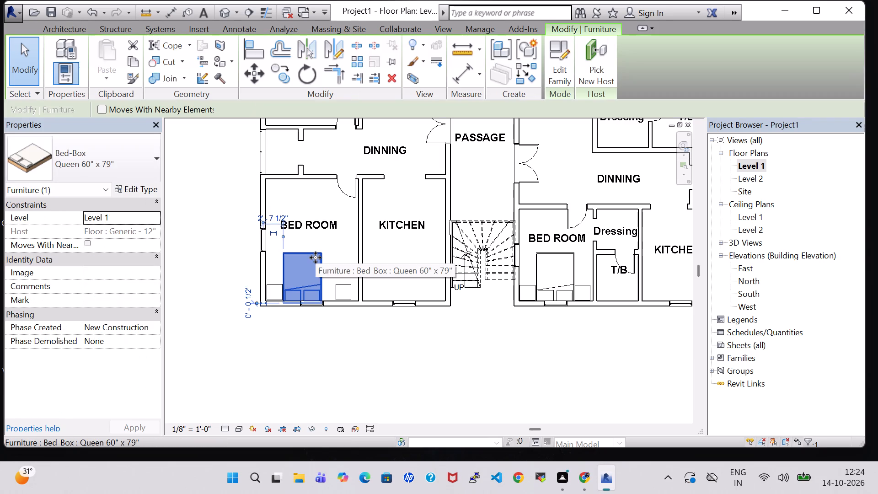
pyautogui.press('Right')
pyautogui.click(345, 350)
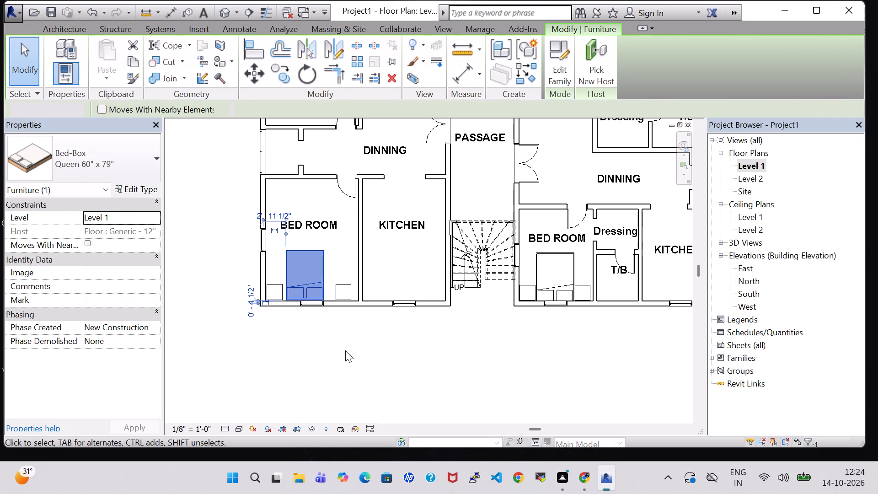
# Nudge the eastern night stand in that BED ROOM four increments west to sit beside the bed.
pyautogui.click(346, 284)
pyautogui.press('Left')
pyautogui.press('Left')
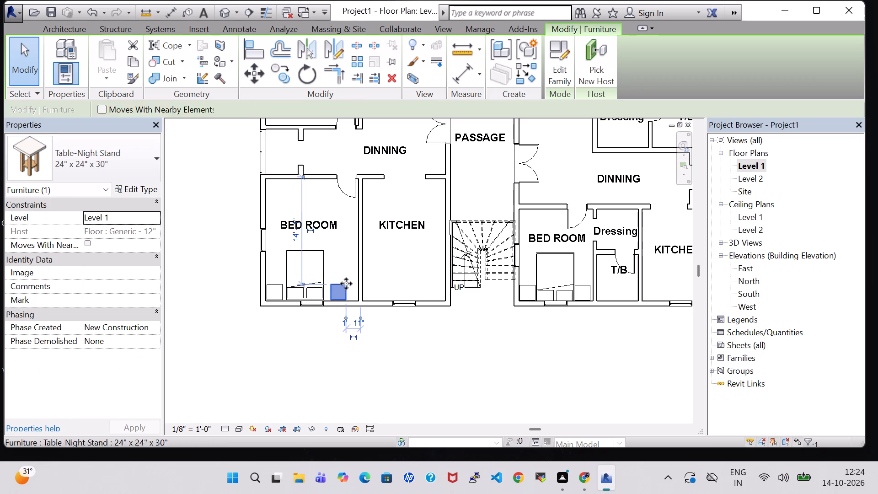
pyautogui.press('Left')
pyautogui.press('Left')
pyautogui.click(466, 348)
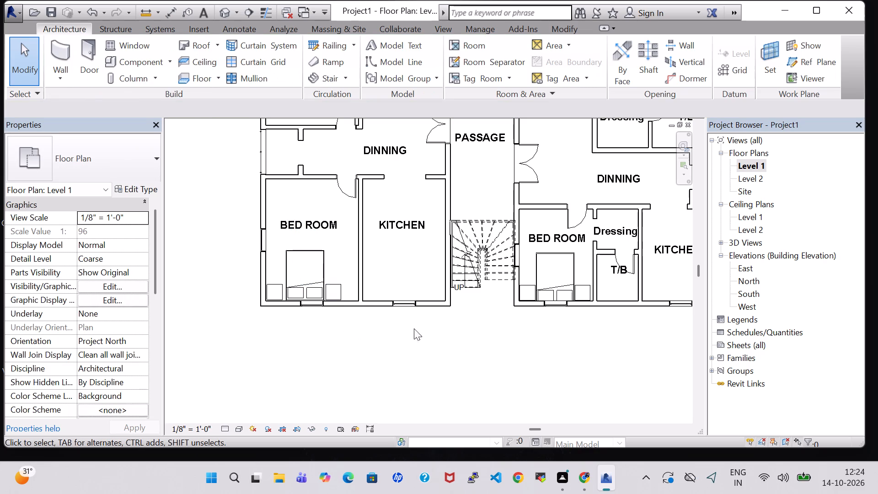
# Nudge the Queen bed in the west unit's south BED ROOM one more increment west against the corner night stand.
pyautogui.click(319, 256)
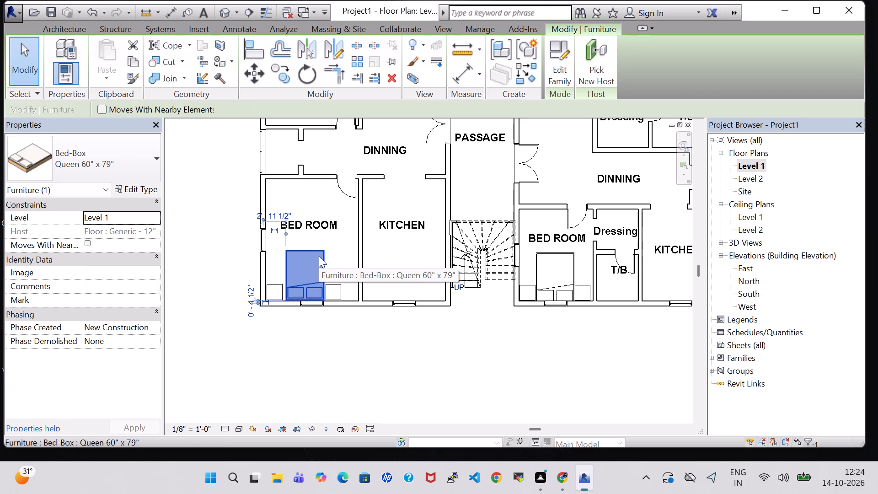
pyautogui.press('Left')
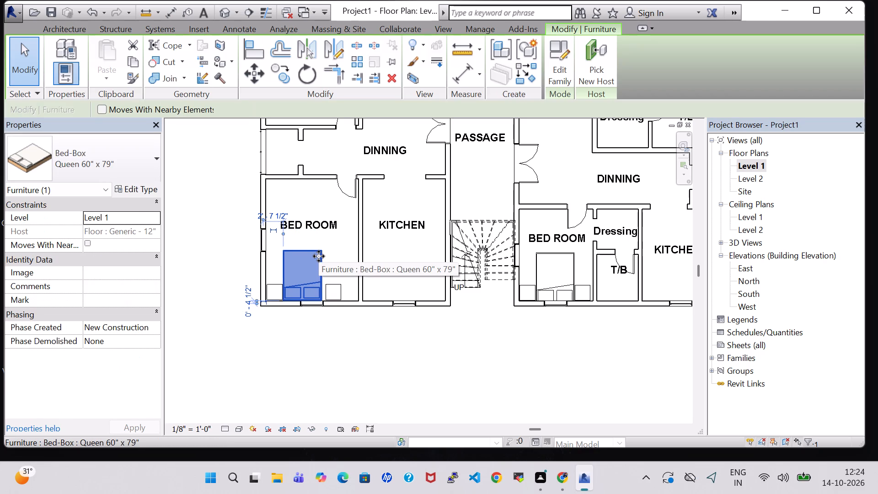
# Nudge the Queen bed in the west unit's south BED ROOM one increment east.
pyautogui.press('Right')
pyautogui.click(408, 344)
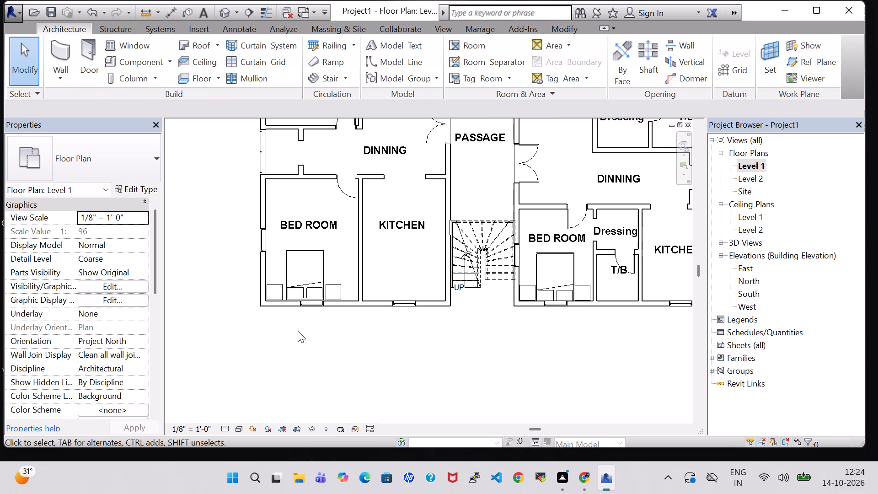
# Nudge the Queen bed in the west unit's north BED ROOM three increments south along the east wall.
pyautogui.scroll(-2, 298, 331)
pyautogui.moveTo(502, 372); pyautogui.dragTo(442, 372, button='middle')
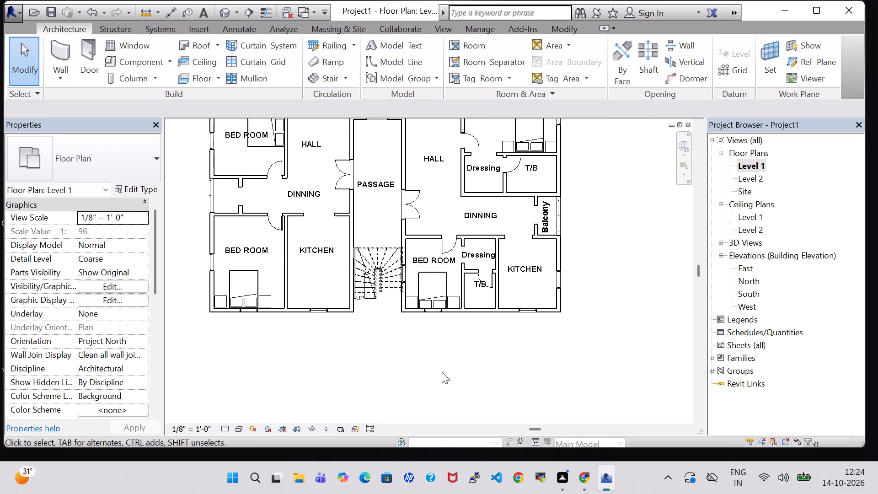
pyautogui.scroll(-1, 442, 372)
pyautogui.moveTo(442, 372); pyautogui.dragTo(499, 393, button='middle')
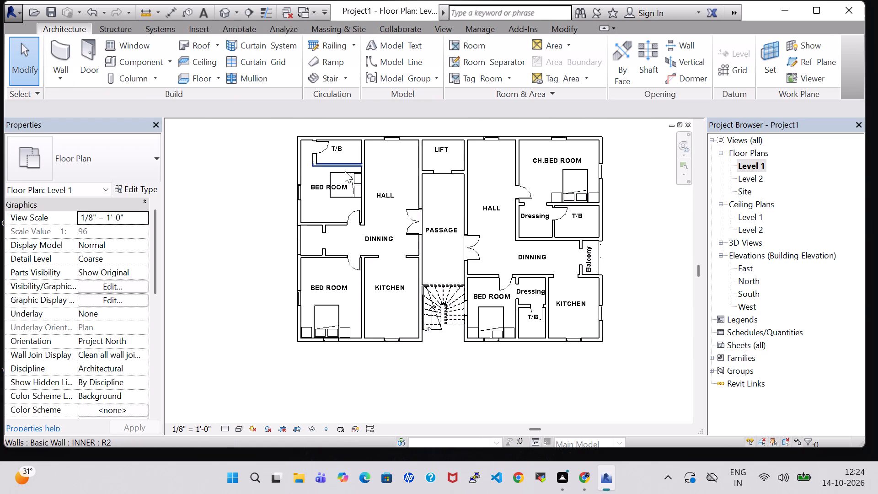
pyautogui.click(349, 174)
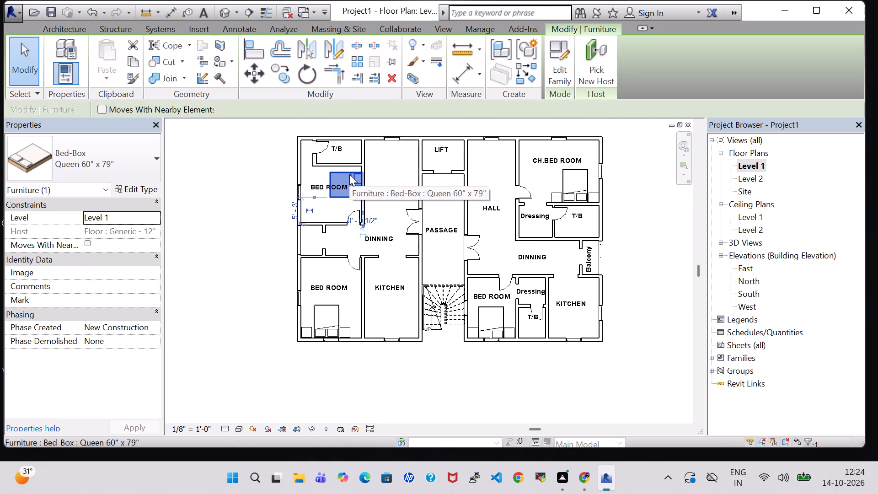
pyautogui.press('Down')
pyautogui.press('Down')
pyautogui.press('Down')
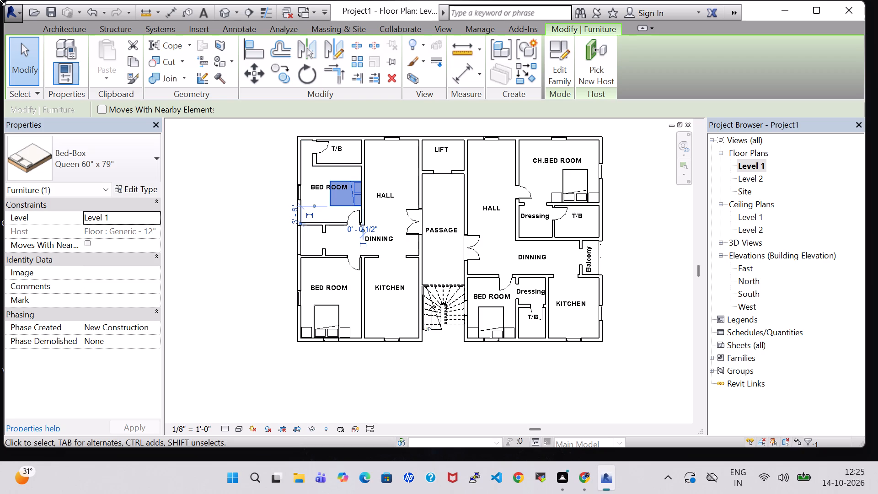
# Place a 24" x 24" x 30" night stand north of the bed against the east wall of the west unit's north BED ROOM.
pyautogui.click(76, 23)
pyautogui.click(76, 25)
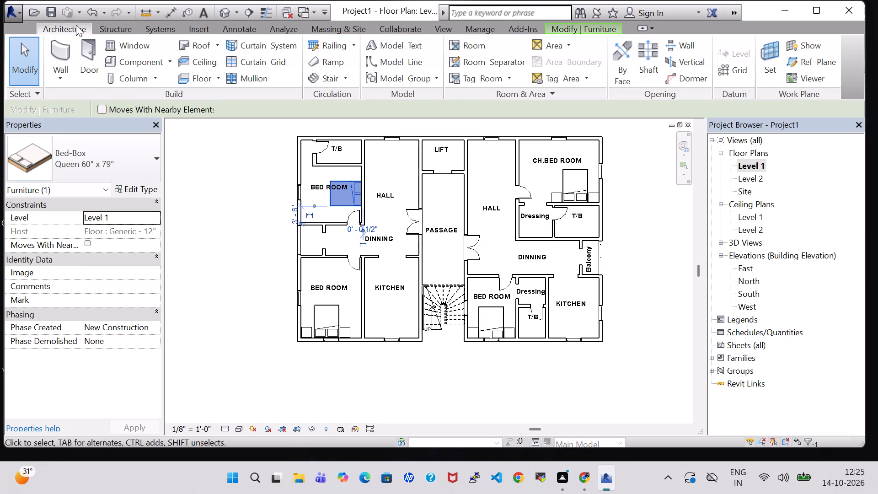
pyautogui.click(128, 57)
pyautogui.scroll(2, 367, 172)
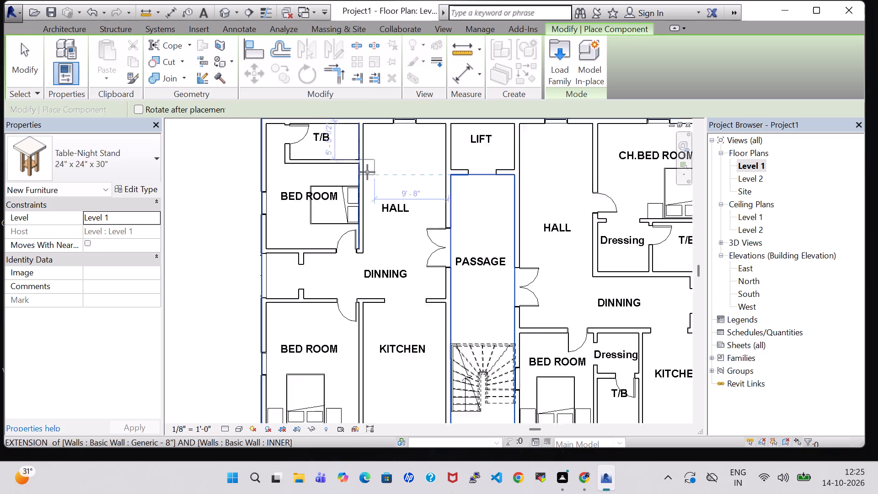
pyautogui.scroll(8, 367, 172)
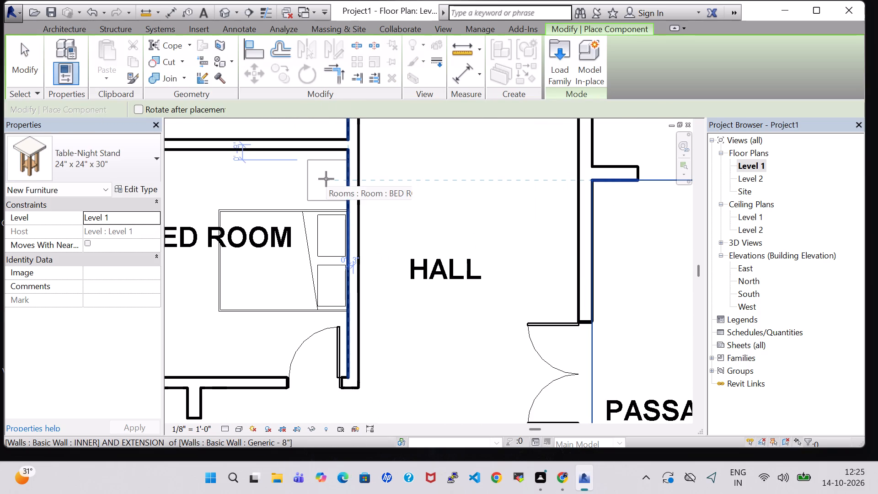
pyautogui.click(326, 179)
pyautogui.press('Escape')
pyautogui.press('Escape')
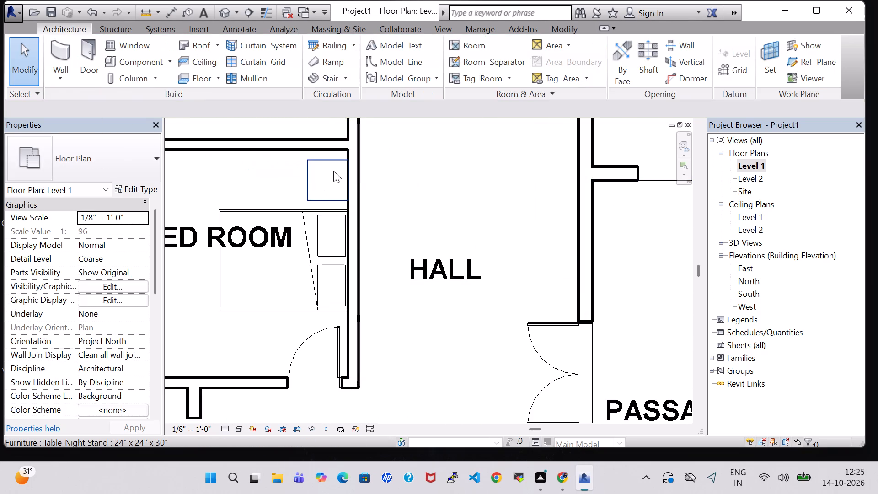
# Nudge the night stand in the west unit's north BED ROOM two increments north toward the T/B wall.
pyautogui.click(333, 164)
pyautogui.press('Up')
pyautogui.press('Up')
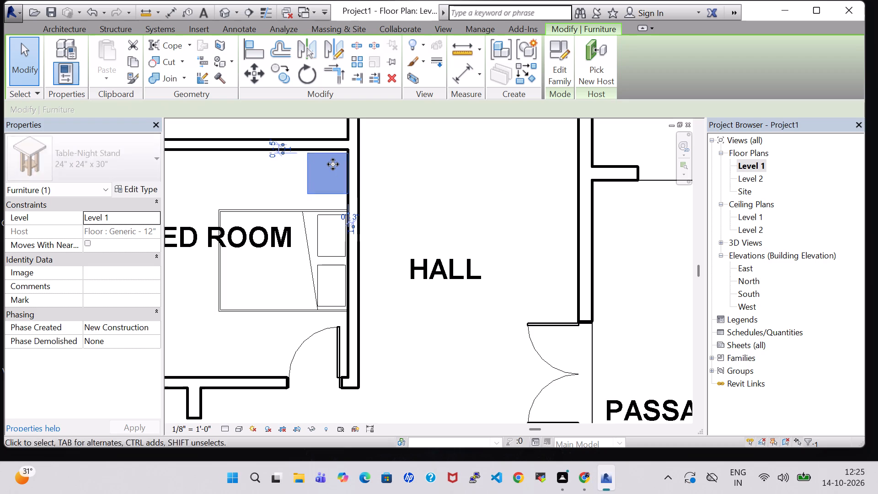
# Nudge the Queen bed in that BED ROOM four increments north toward the night stand and a net one increment west.
pyautogui.click(285, 214)
pyautogui.press('Up')
pyautogui.press('Up')
pyautogui.press('Up')
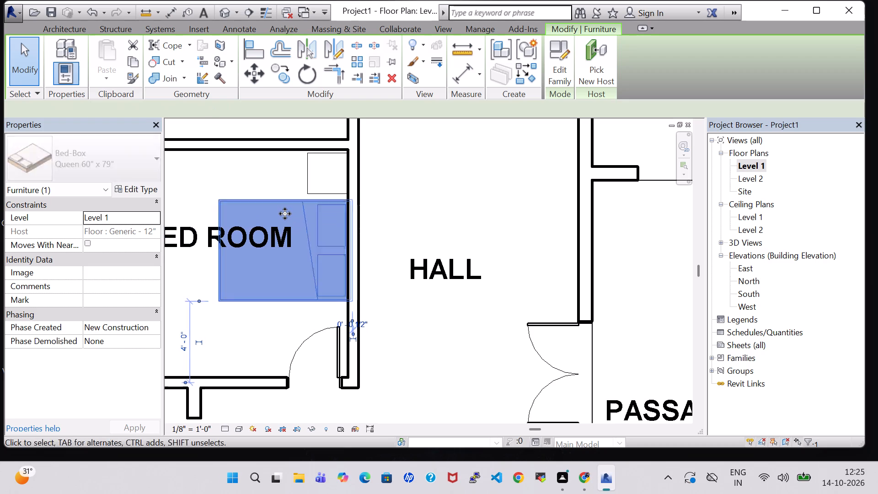
pyautogui.press('Up')
pyautogui.press('Left')
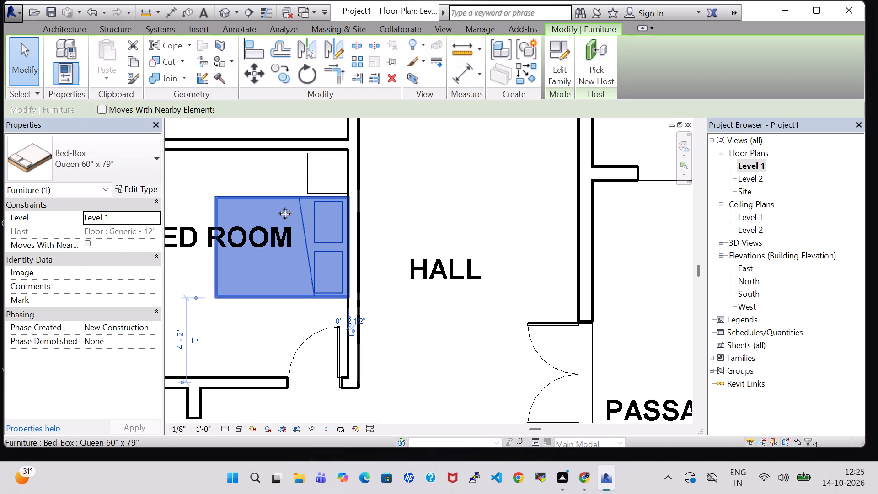
pyautogui.press('Left')
pyautogui.press('Right')
pyautogui.press('Right')
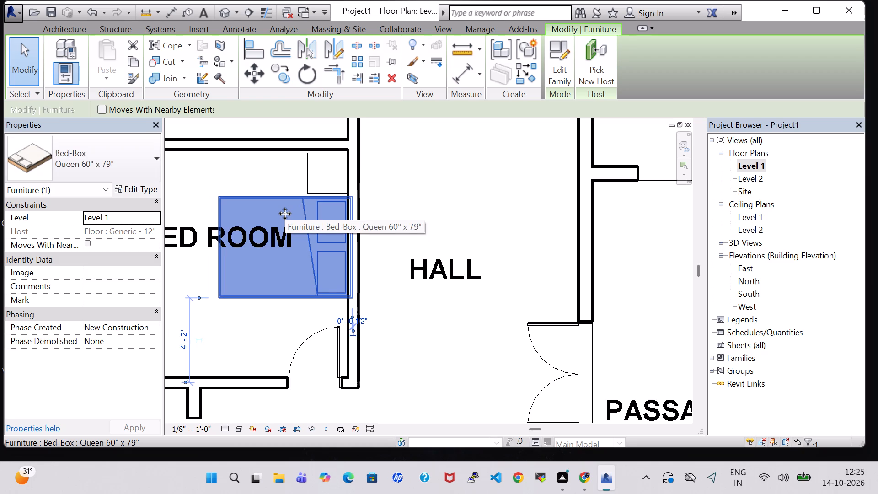
pyautogui.press('Left')
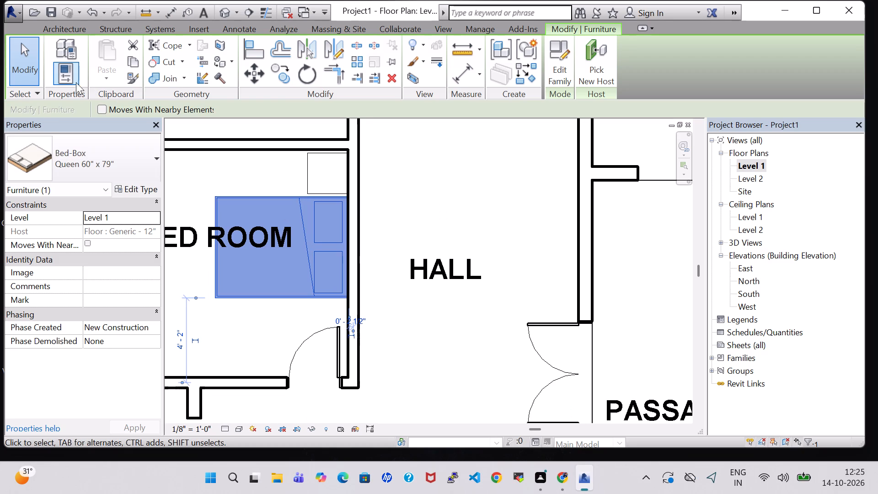
pyautogui.scroll(-2, 385, 297)
pyautogui.click(224, 206)
# Nudge the 36" x 60" casement window in the west wall of the west unit's north BED ROOM thirteen increments south.
pyautogui.scroll(-1, 224, 207)
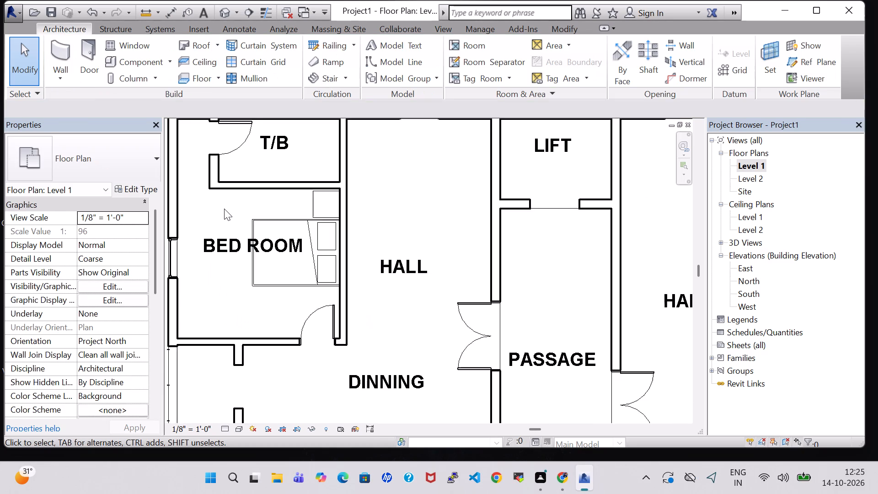
pyautogui.scroll(-2, 224, 209)
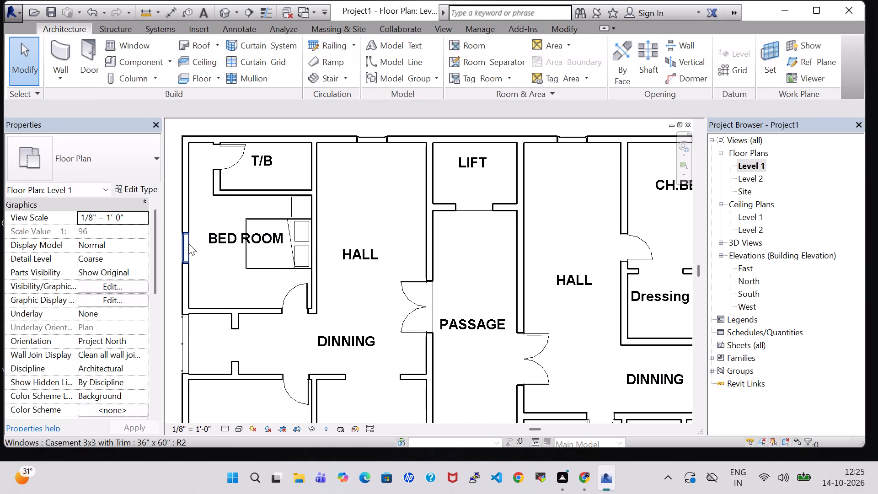
pyautogui.click(188, 243)
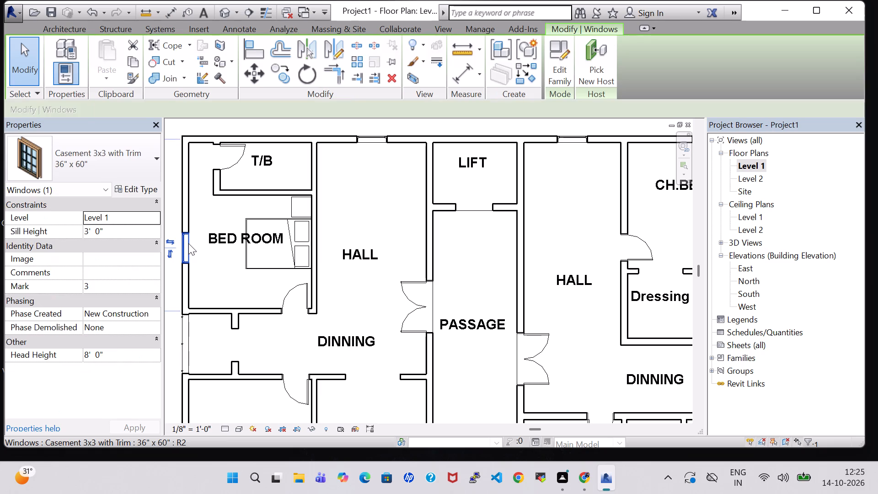
pyautogui.press('Down')
pyautogui.press('Down')
pyautogui.press('Down')
pyautogui.press('Down')
pyautogui.press('Down')
pyautogui.press('Down')
pyautogui.press('Down')
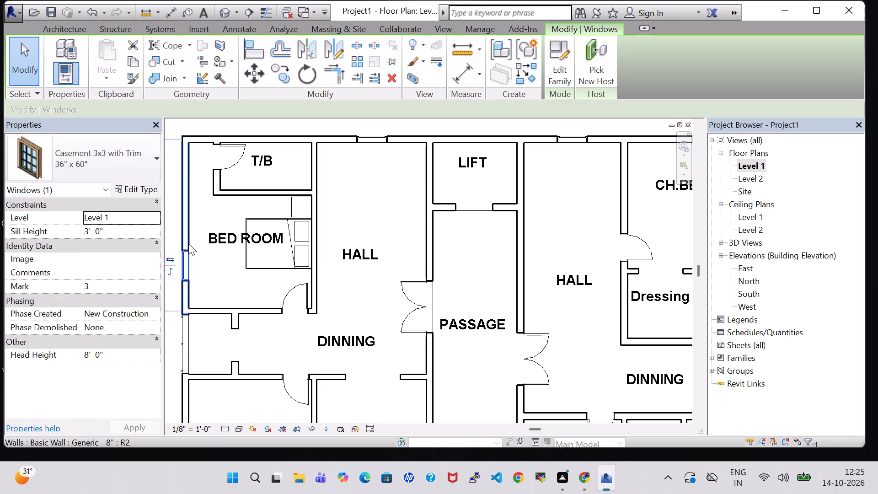
pyautogui.press('Down')
pyautogui.press('Down')
pyautogui.press('Down')
pyautogui.press('Down')
pyautogui.press('Down')
pyautogui.press('Down')
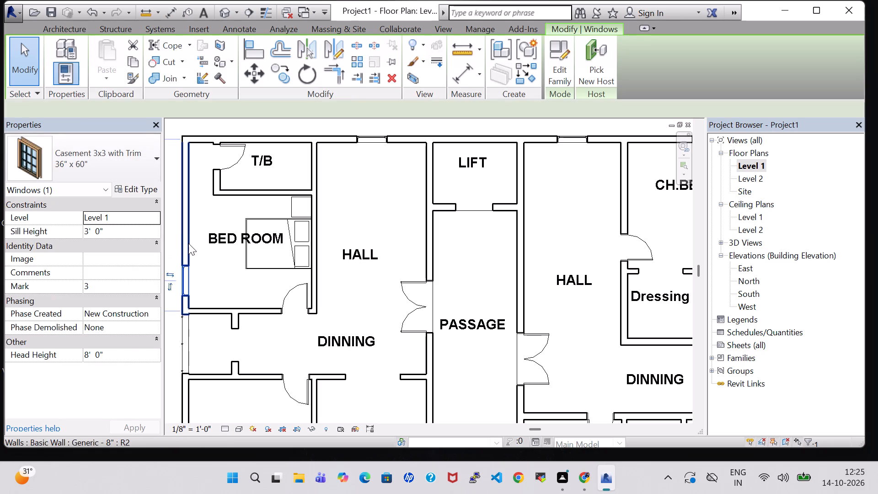
pyautogui.click(170, 222)
# Start placing another furniture component in the Level 1 plan.
pyautogui.scroll(-3, 188, 241)
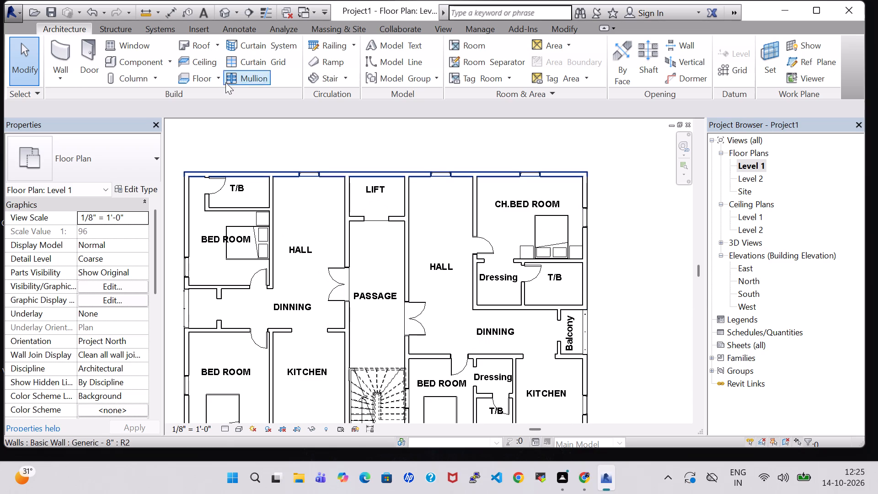
pyautogui.click(140, 61)
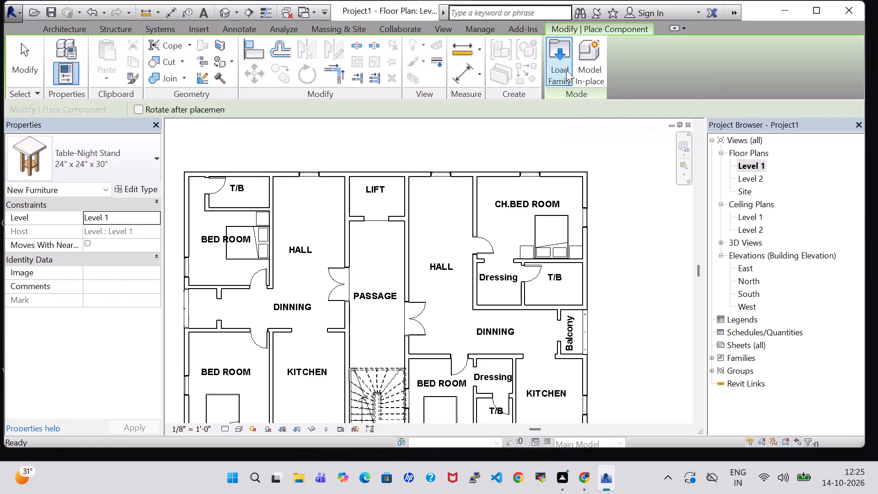
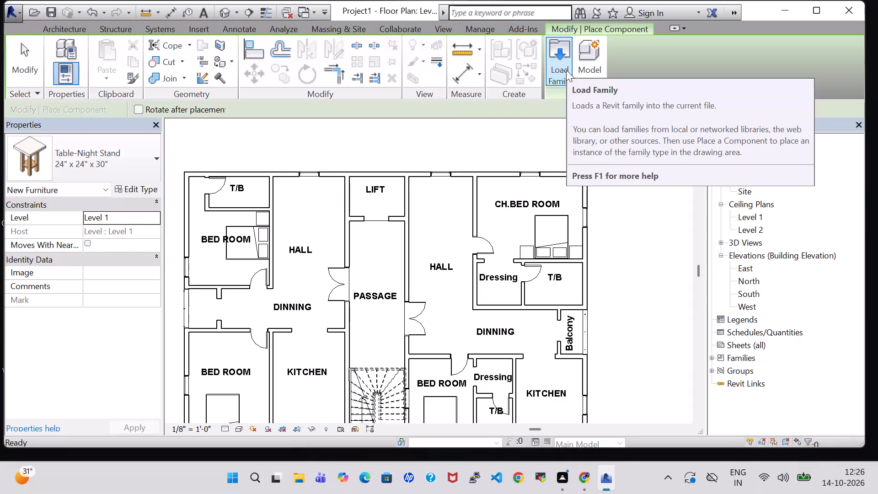
# Load the Shelving family from the Furniture Storage folder of the US Imperial library.
pyautogui.click(569, 68)
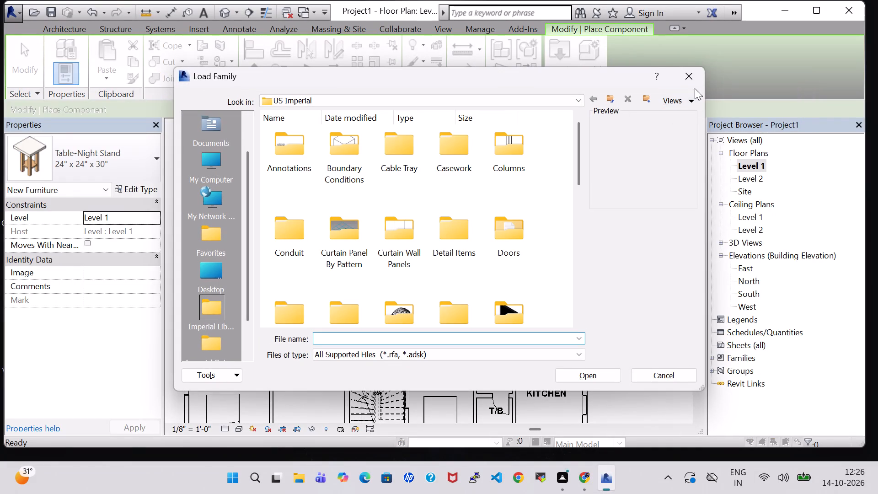
pyautogui.click(692, 76)
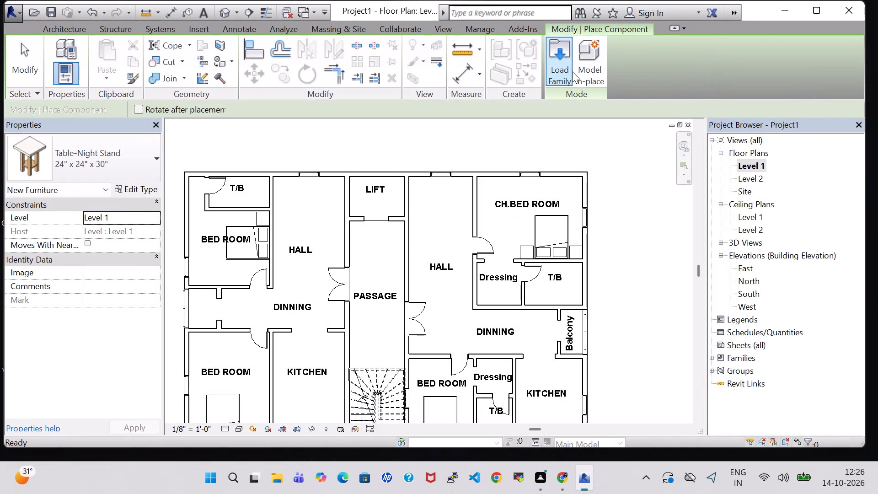
pyautogui.click(572, 71)
pyautogui.scroll(-1, 488, 231)
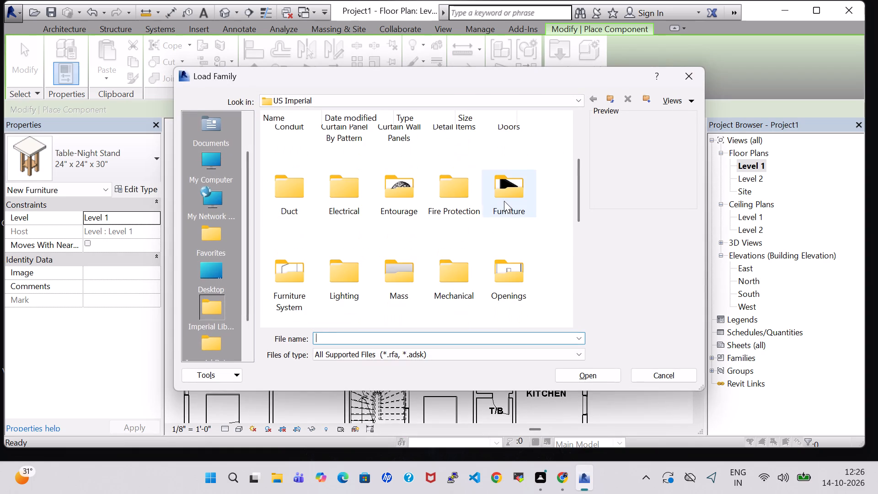
pyautogui.doubleClick(504, 195)
pyautogui.doubleClick(400, 161)
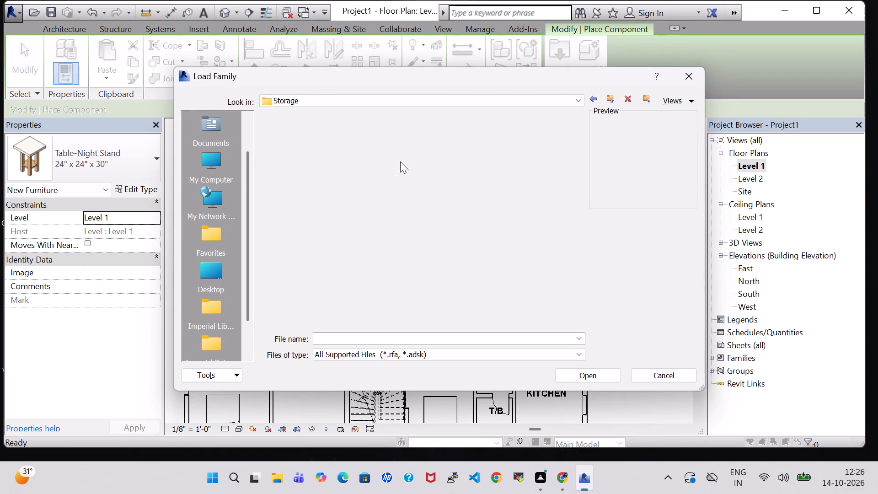
pyautogui.click(343, 236)
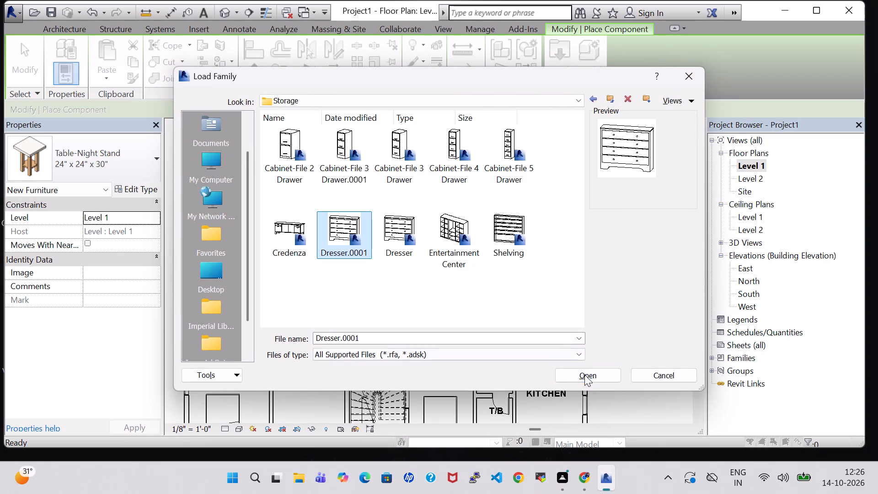
pyautogui.click(397, 243)
pyautogui.click(480, 225)
pyautogui.click(511, 221)
pyautogui.click(596, 376)
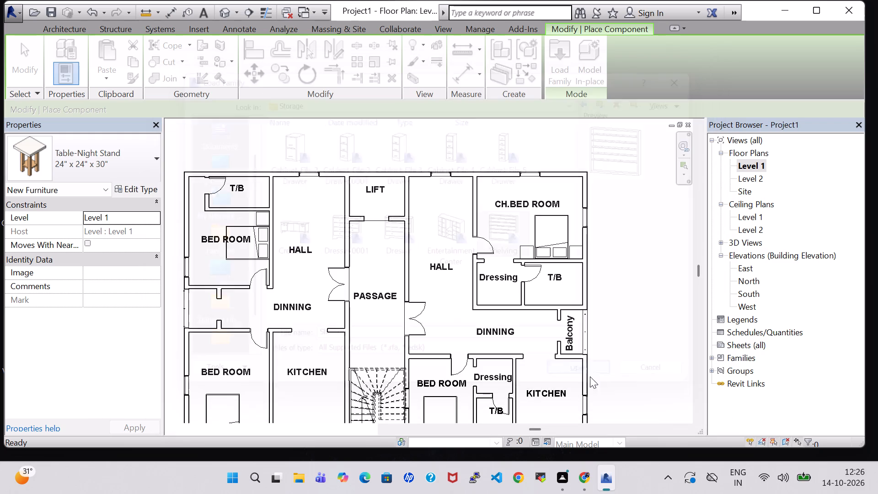
# Place a 36" x 10" x 72" Shelving unit along the lower wall of the bedroom below the upper-left T/B.
pyautogui.scroll(5, 242, 247)
pyautogui.scroll(-1, 201, 283)
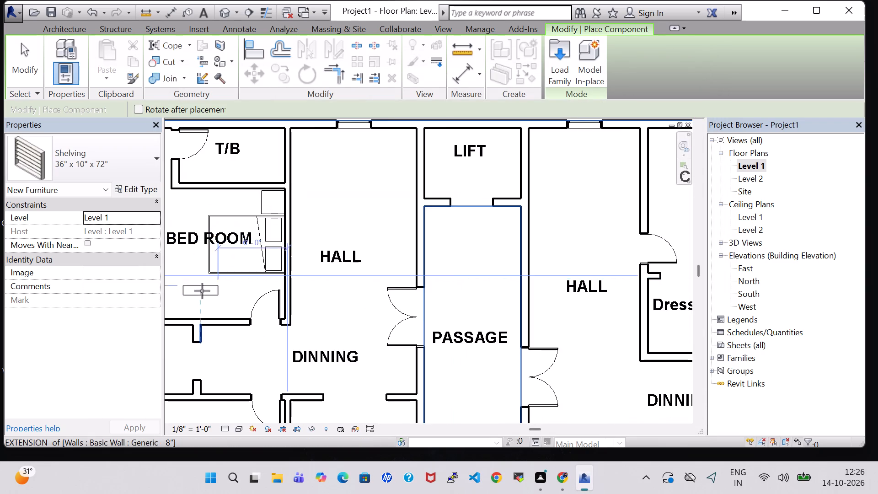
pyautogui.moveTo(200, 294); pyautogui.dragTo(292, 295, button='middle')
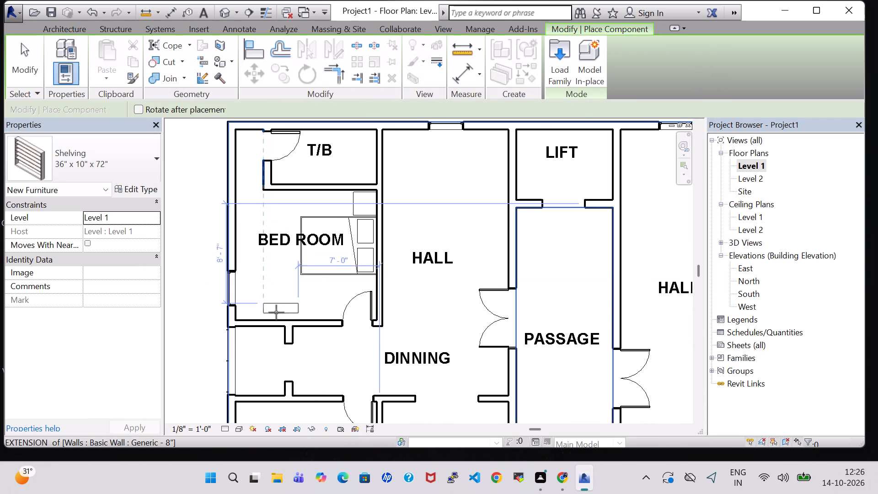
pyautogui.click(276, 312)
# Rotate the shelving upright and place two units along the wall between the lower-left bedroom and the kitchen.
pyautogui.scroll(-6, 276, 312)
pyautogui.moveTo(285, 306); pyautogui.dragTo(325, 164, button='middle')
pyautogui.scroll(4, 340, 242)
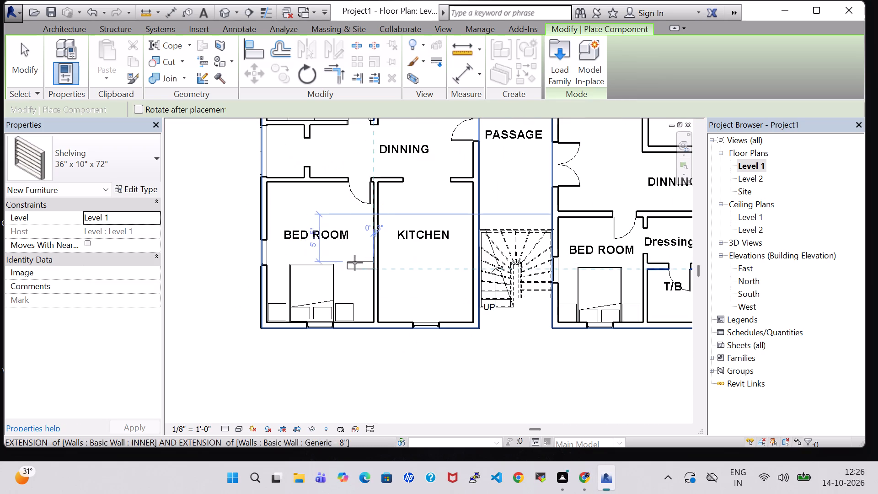
pyautogui.press('space')
pyautogui.press('space')
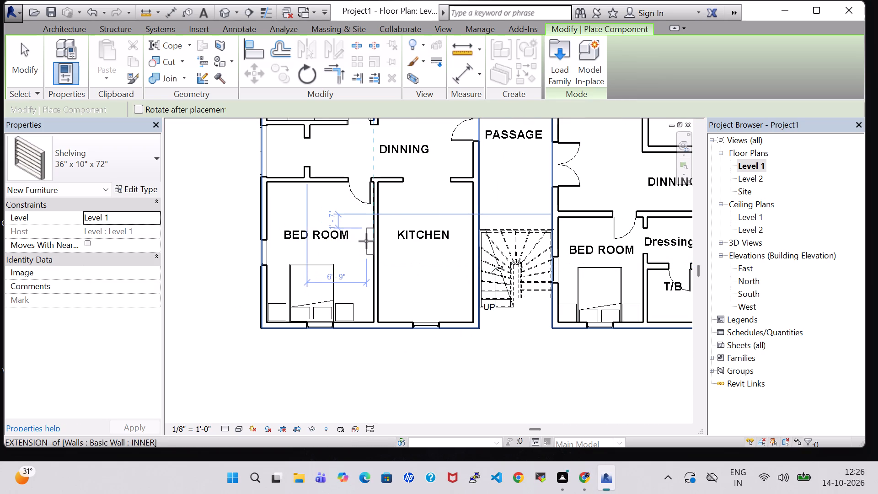
pyautogui.click(366, 241)
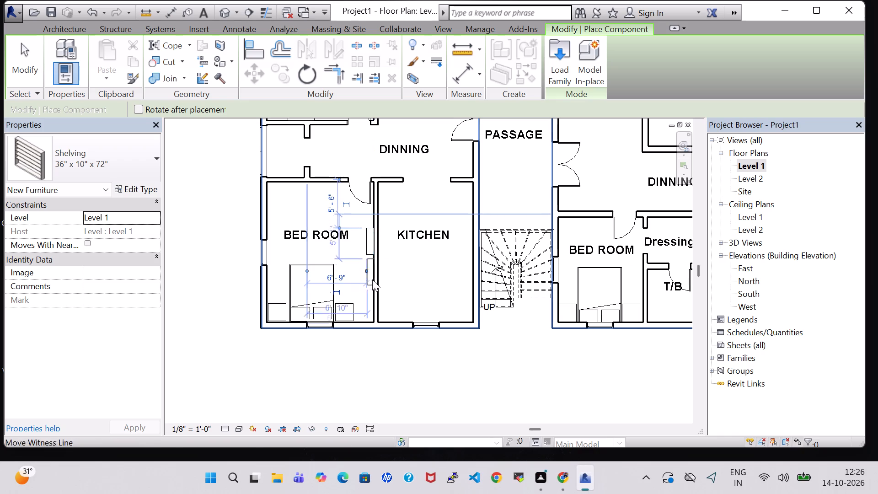
pyautogui.click(371, 289)
# Place a vertical shelving unit in the bedroom beside the staircase, against the staircase-side wall just above the window.
pyautogui.scroll(-3, 375, 289)
pyautogui.moveTo(407, 280); pyautogui.dragTo(365, 333, button='middle')
pyautogui.scroll(10, 467, 327)
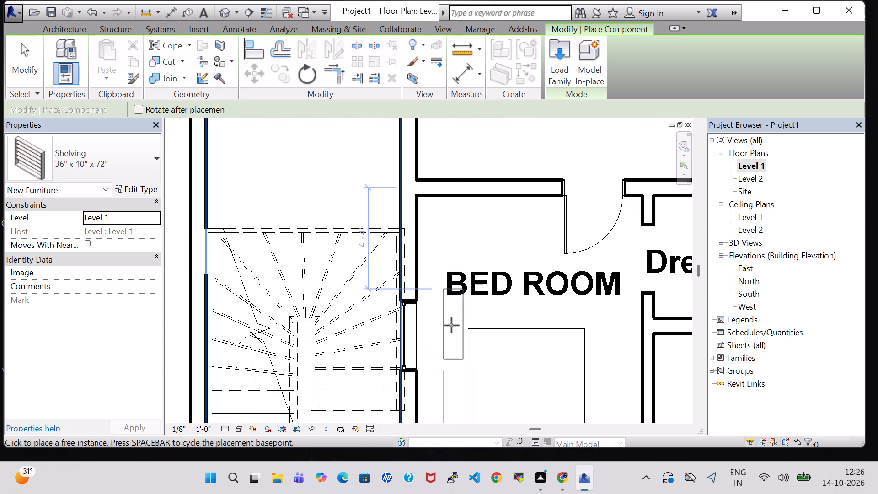
pyautogui.scroll(-2, 434, 356)
pyautogui.moveTo(434, 356); pyautogui.dragTo(438, 347, button='middle')
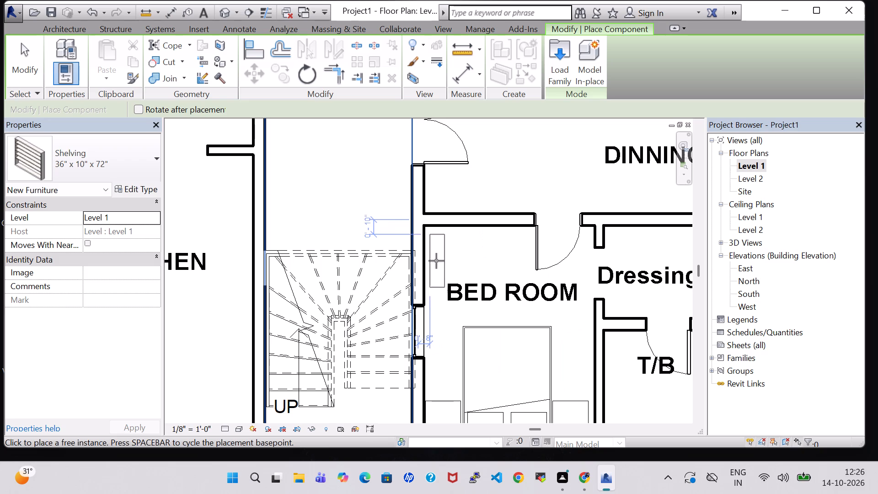
pyautogui.click(436, 261)
# Rotate the shelving horizontal, place two units along CH.BED ROOM's upper wall on either side of the window, and end placement.
pyautogui.moveTo(443, 274); pyautogui.dragTo(444, 215, button='middle')
pyautogui.scroll(-3, 445, 215)
pyautogui.moveTo(467, 225); pyautogui.dragTo(341, 270, button='middle')
pyautogui.scroll(-1, 536, 298)
pyautogui.scroll(-2, 499, 224)
pyautogui.moveTo(499, 224); pyautogui.dragTo(501, 365, button='middle')
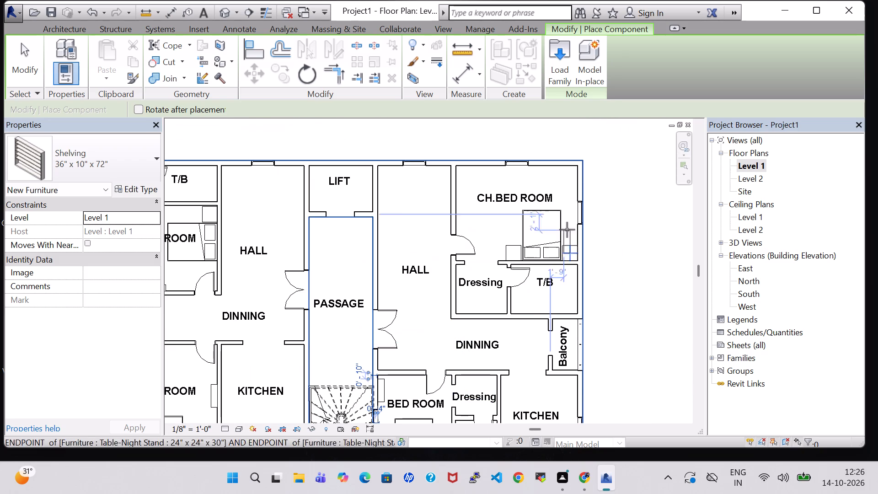
pyautogui.press('space')
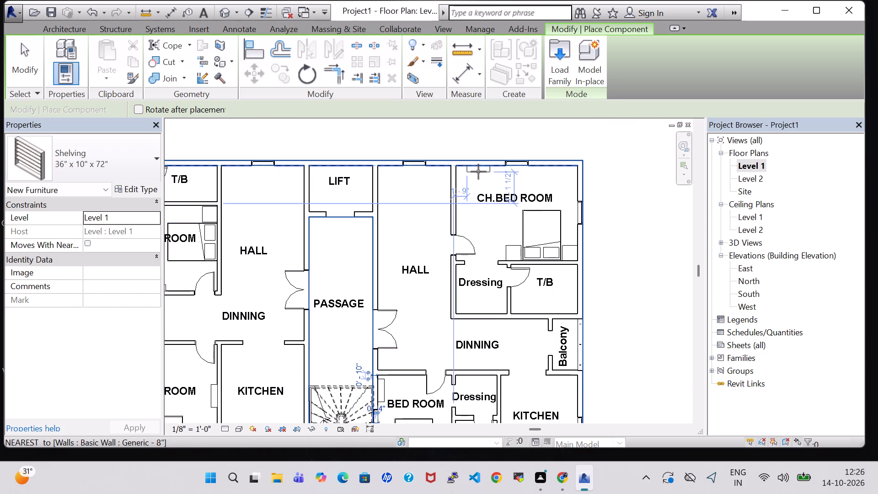
pyautogui.click(478, 172)
pyautogui.click(551, 170)
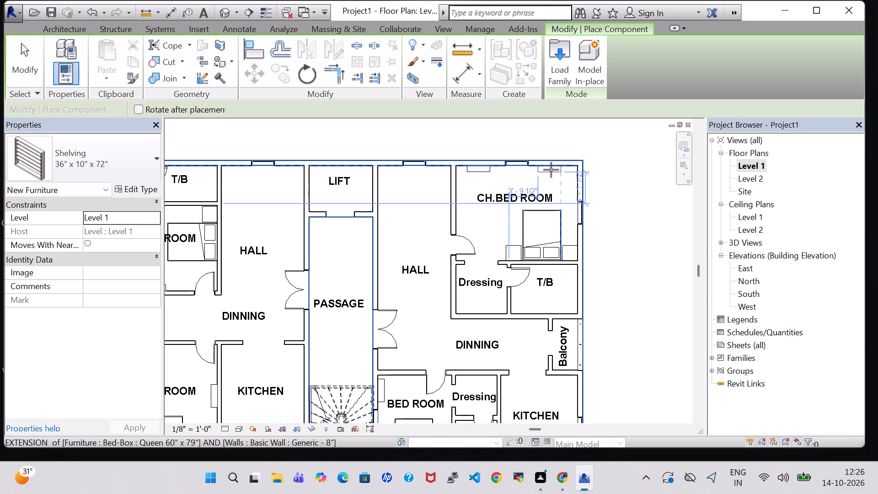
pyautogui.press('Escape')
pyautogui.press('Escape')
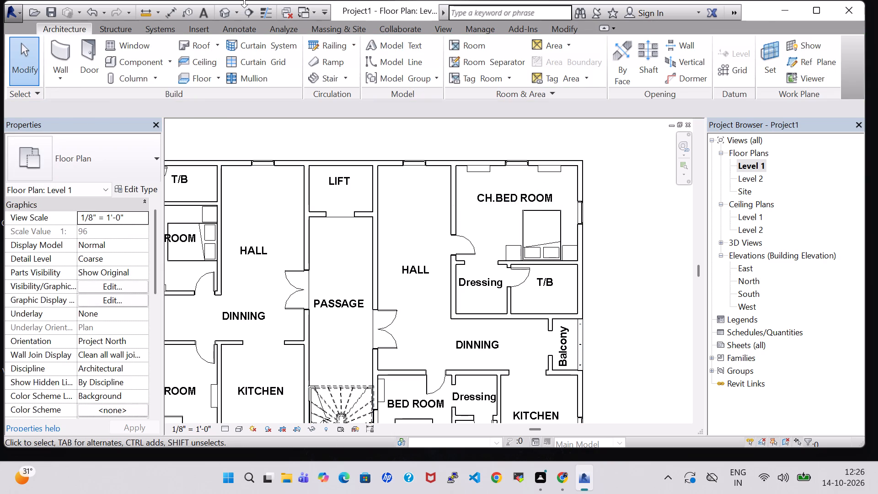
# Open the 3D view and examine the shelving and furniture in the bedrooms from several angles.
pyautogui.click(226, 14)
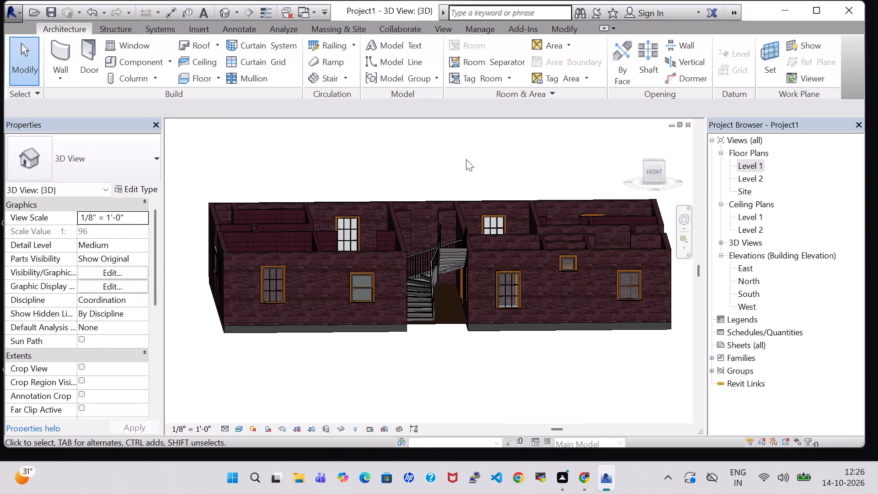
pyautogui.keyDown('shift'); pyautogui.moveTo(471, 166); pyautogui.dragTo(460, 301, button='middle'); pyautogui.keyUp('shift')
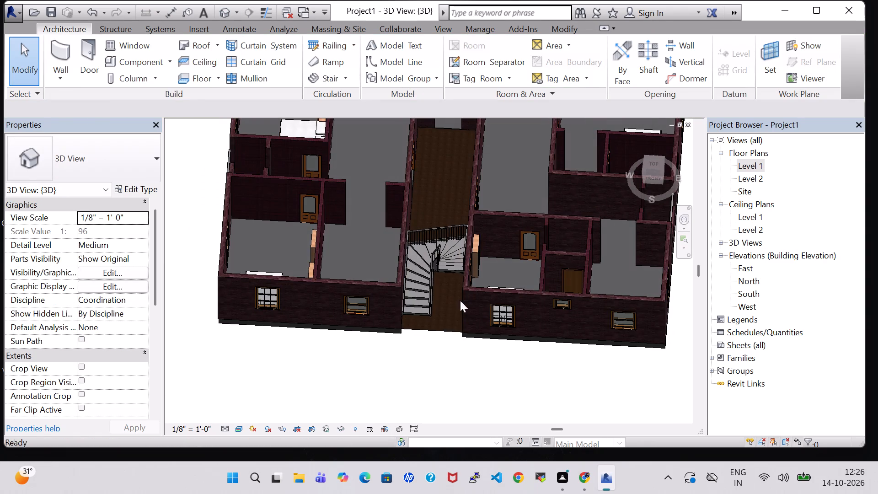
pyautogui.keyDown('shift'); pyautogui.moveTo(440, 360); pyautogui.dragTo(500, 374, button='middle'); pyautogui.keyUp('shift')
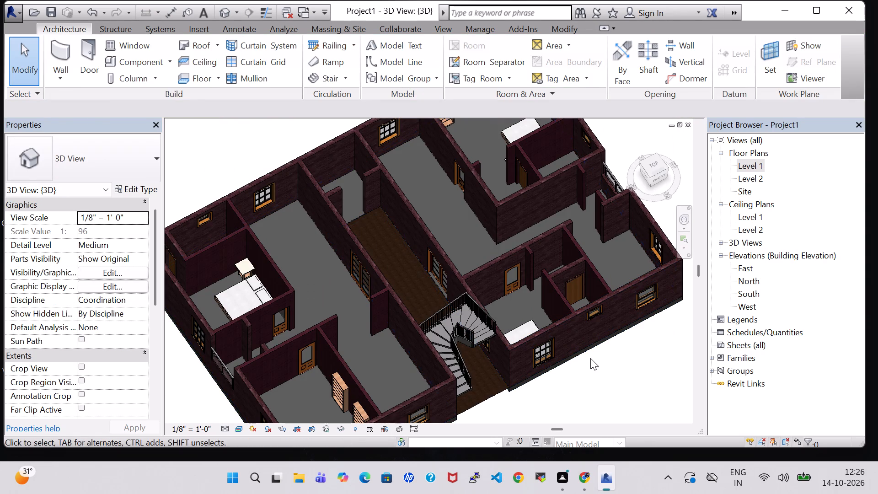
pyautogui.keyDown('shift'); pyautogui.moveTo(589, 358); pyautogui.dragTo(485, 352, button='middle'); pyautogui.keyUp('shift')
pyautogui.moveTo(557, 165); pyautogui.dragTo(468, 262, button='middle')
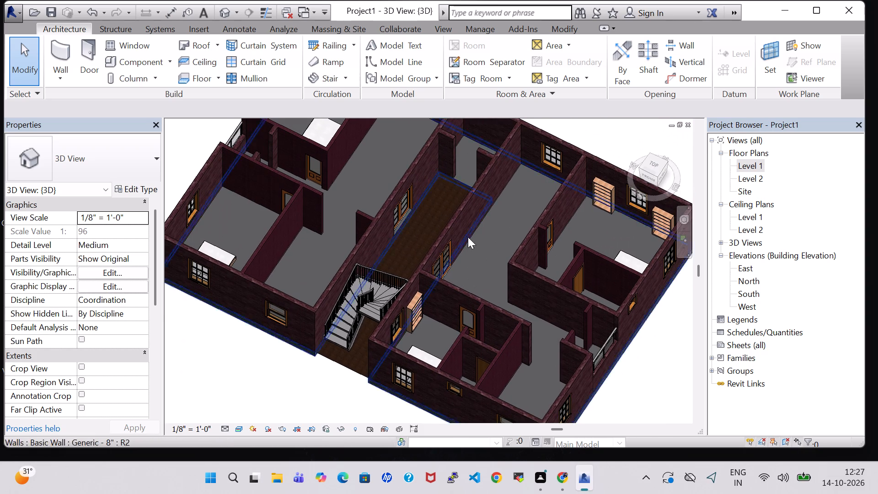
pyautogui.moveTo(368, 157); pyautogui.dragTo(439, 228, button='middle')
pyautogui.keyDown('shift'); pyautogui.moveTo(437, 228); pyautogui.dragTo(437, 268, button='middle'); pyautogui.keyUp('shift')
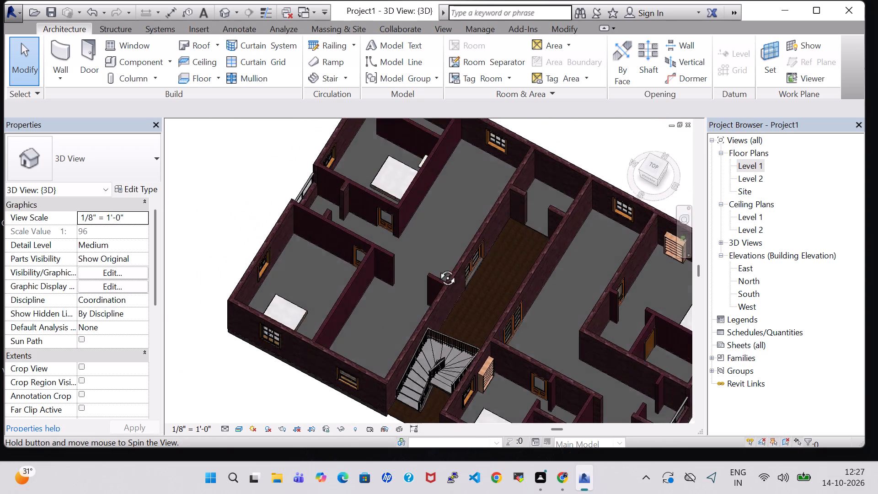
pyautogui.keyDown('shift'); pyautogui.moveTo(437, 268); pyautogui.dragTo(435, 282, button='middle'); pyautogui.keyUp('shift')
pyautogui.keyDown('shift'); pyautogui.moveTo(456, 170); pyautogui.dragTo(435, 206, button='middle'); pyautogui.keyUp('shift')
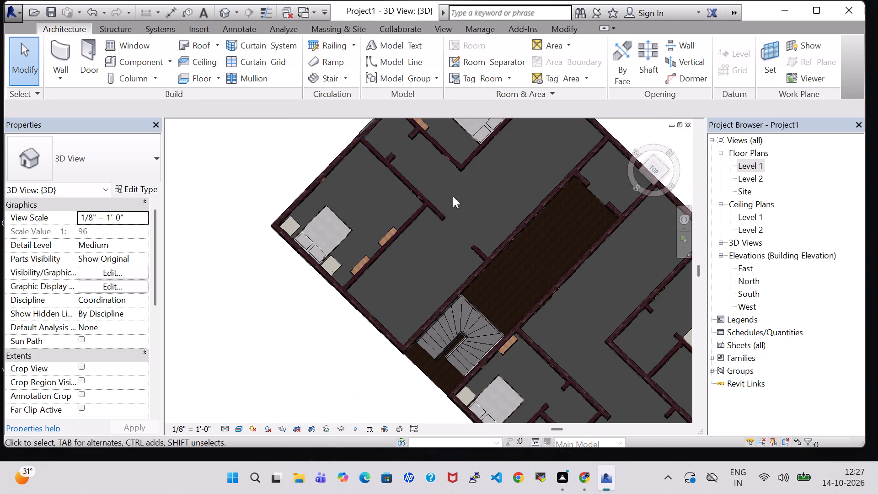
pyautogui.keyDown('shift'); pyautogui.moveTo(474, 196); pyautogui.dragTo(455, 142, button='middle'); pyautogui.keyUp('shift')
pyautogui.moveTo(560, 174); pyautogui.dragTo(443, 163, button='middle')
pyautogui.keyDown('shift'); pyautogui.moveTo(603, 147); pyautogui.dragTo(605, 182, button='middle'); pyautogui.keyUp('shift')
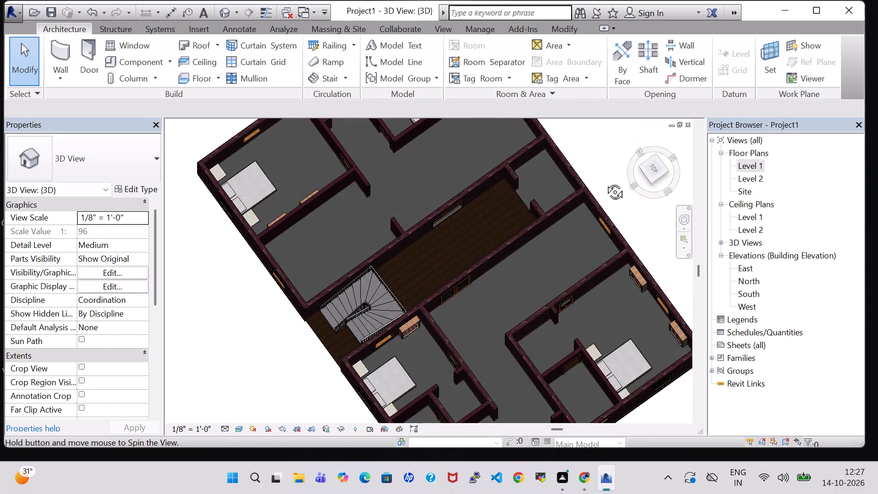
pyautogui.keyDown('shift'); pyautogui.moveTo(605, 182); pyautogui.dragTo(551, 134, button='middle'); pyautogui.keyUp('shift')
pyautogui.keyDown('shift'); pyautogui.middleClick(542, 134); pyautogui.keyUp('shift')
pyautogui.keyDown('shift'); pyautogui.moveTo(542, 134); pyautogui.dragTo(533, 132, button='middle'); pyautogui.keyUp('shift')
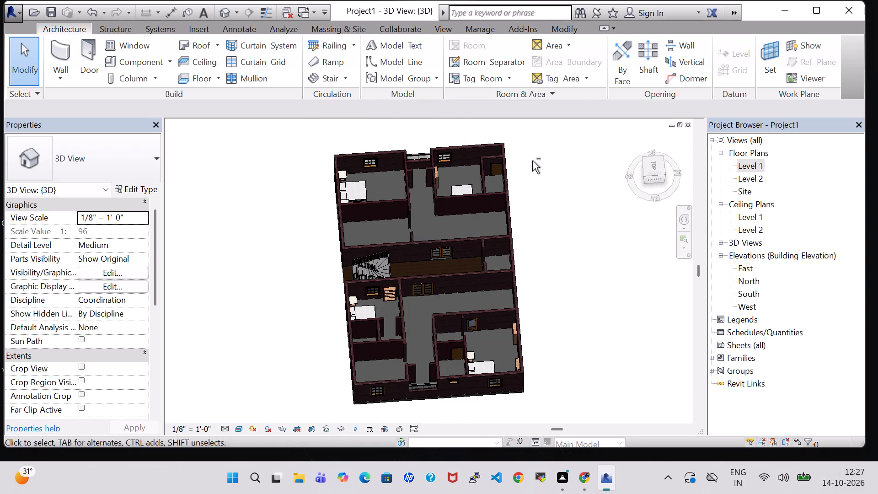
pyautogui.keyDown('shift'); pyautogui.moveTo(532, 161); pyautogui.dragTo(550, 215, button='middle'); pyautogui.keyUp('shift')
pyautogui.keyDown('shift'); pyautogui.moveTo(495, 203); pyautogui.dragTo(494, 203, button='middle'); pyautogui.keyUp('shift')
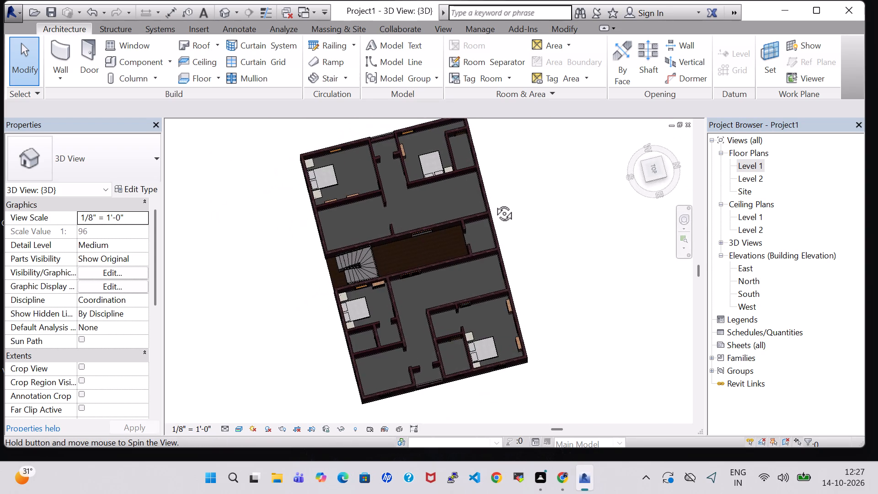
pyautogui.keyDown('shift'); pyautogui.moveTo(494, 203); pyautogui.dragTo(434, 179, button='middle'); pyautogui.keyUp('shift')
pyautogui.scroll(8, 518, 209)
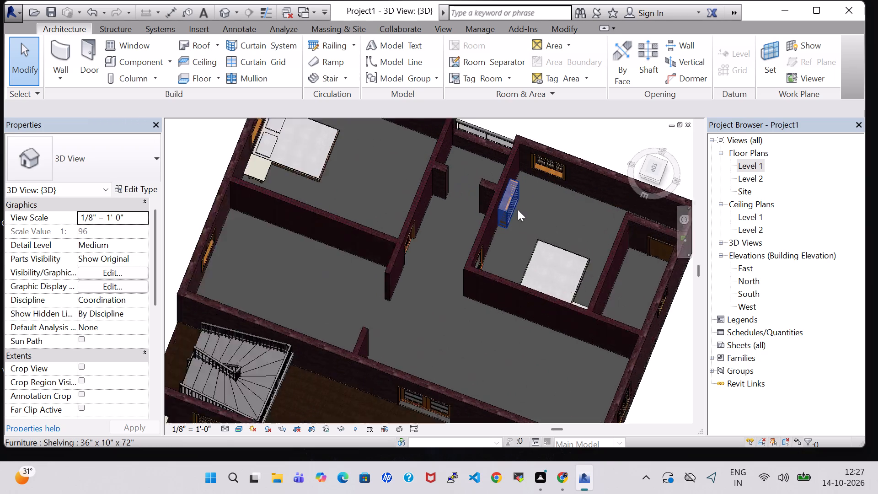
pyautogui.scroll(1, 518, 209)
pyautogui.keyDown('shift'); pyautogui.scroll(-4, 512, 356); pyautogui.keyUp('shift')
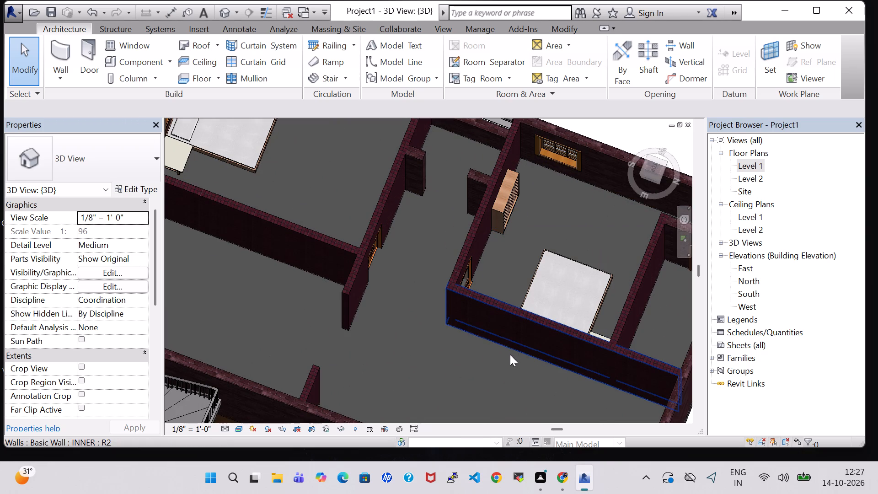
pyautogui.scroll(-5, 505, 359)
pyautogui.keyDown('shift'); pyautogui.moveTo(617, 367); pyautogui.dragTo(580, 279, button='middle'); pyautogui.keyUp('shift')
pyautogui.moveTo(580, 276); pyautogui.dragTo(546, 248, button='middle')
pyautogui.keyDown('shift'); pyautogui.moveTo(546, 248); pyautogui.dragTo(653, 325, button='middle'); pyautogui.keyUp('shift')
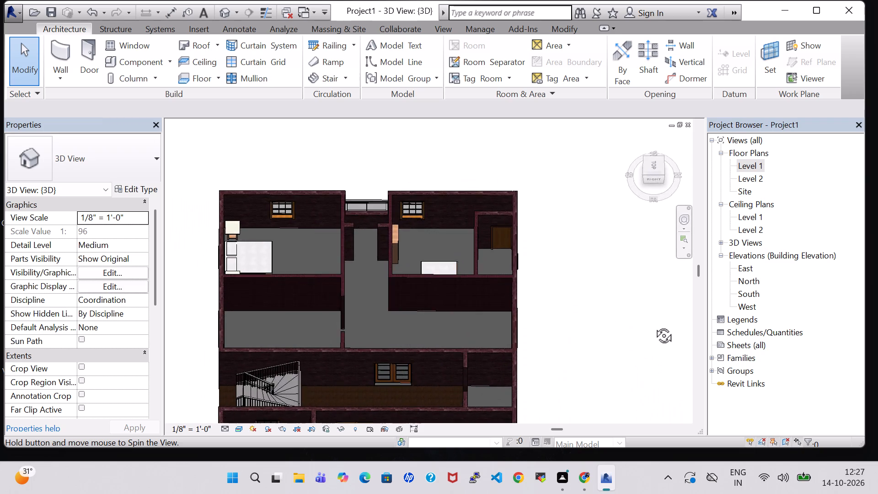
pyautogui.keyDown('shift'); pyautogui.moveTo(653, 325); pyautogui.dragTo(655, 325, button='middle'); pyautogui.keyUp('shift')
pyautogui.keyDown('shift'); pyautogui.moveTo(613, 344); pyautogui.dragTo(639, 338, button='middle'); pyautogui.keyUp('shift')
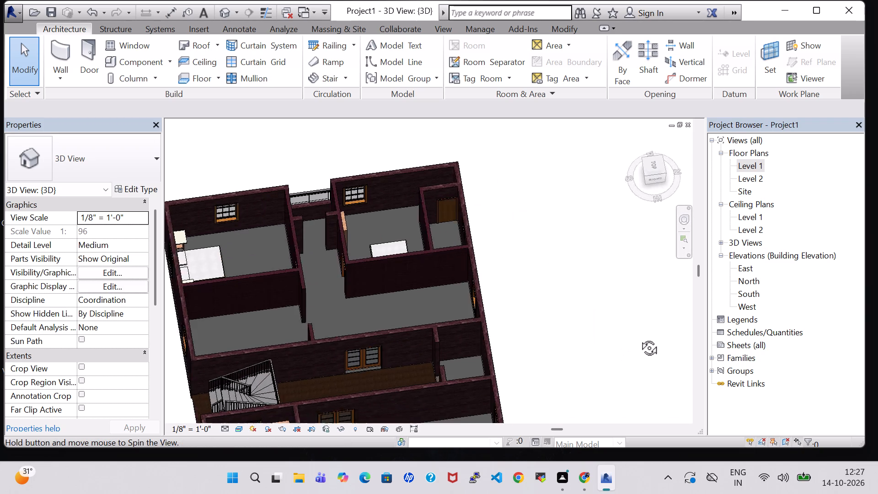
pyautogui.keyDown('shift'); pyautogui.moveTo(639, 338); pyautogui.dragTo(645, 337, button='middle'); pyautogui.keyUp('shift')
pyautogui.moveTo(619, 360); pyautogui.dragTo(620, 259, button='middle')
pyautogui.moveTo(529, 384); pyautogui.dragTo(640, 317, button='middle')
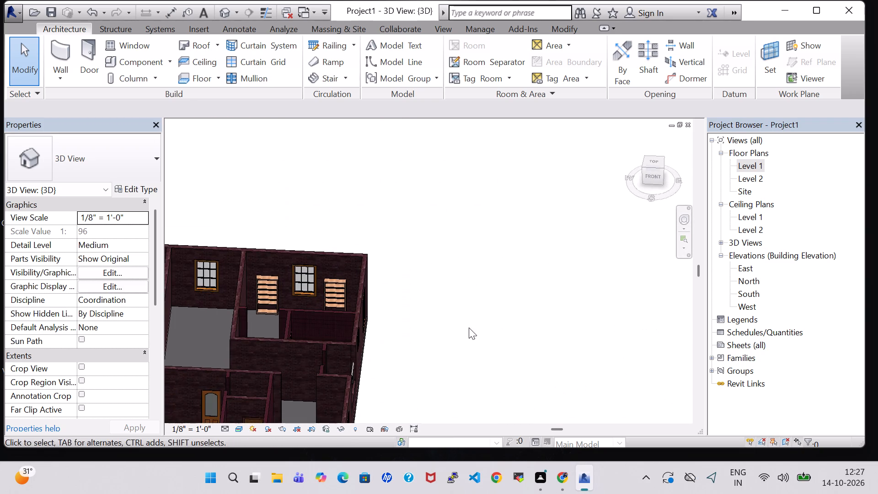
pyautogui.moveTo(469, 328); pyautogui.dragTo(596, 261, button='middle')
pyautogui.keyDown('shift'); pyautogui.moveTo(539, 321); pyautogui.dragTo(550, 290, button='middle'); pyautogui.keyUp('shift')
pyautogui.moveTo(542, 290); pyautogui.dragTo(620, 260, button='middle')
pyautogui.moveTo(585, 265); pyautogui.dragTo(637, 244, button='middle')
pyautogui.scroll(-1, 618, 251)
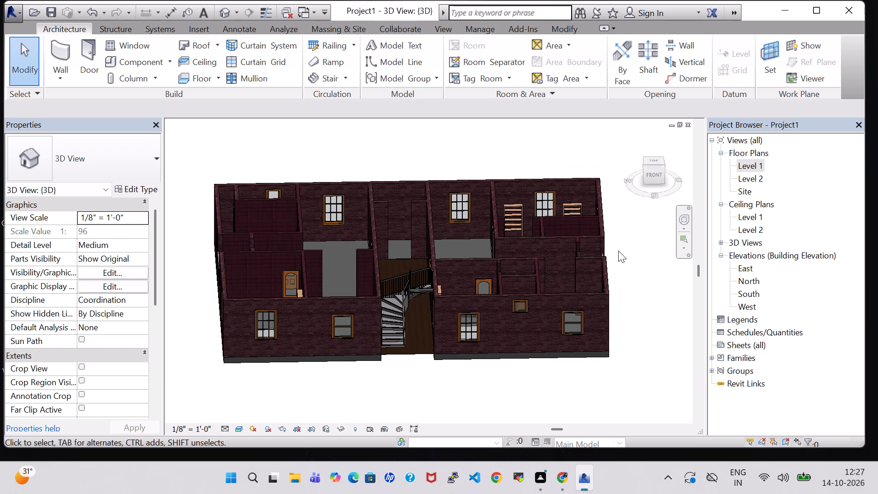
pyautogui.moveTo(618, 251); pyautogui.dragTo(614, 237, button='middle')
pyautogui.keyDown('shift'); pyautogui.moveTo(625, 289); pyautogui.dragTo(622, 246, button='middle'); pyautogui.keyUp('shift')
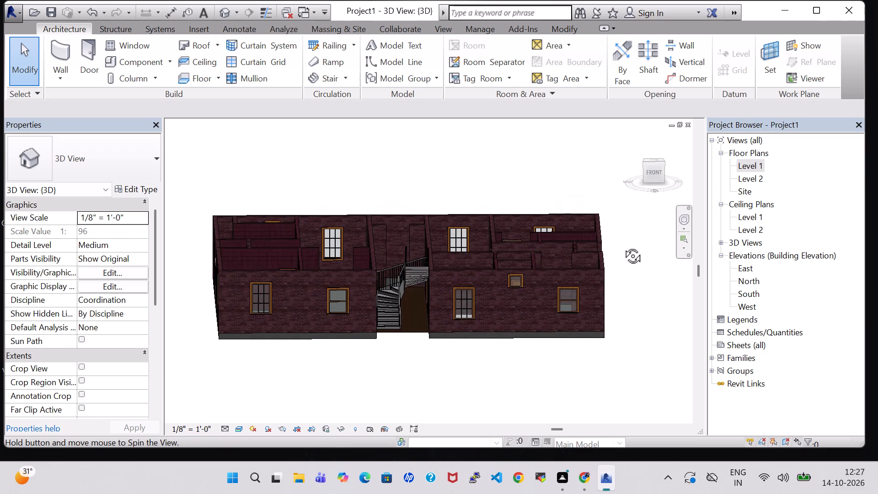
pyautogui.keyDown('shift'); pyautogui.moveTo(622, 246); pyautogui.dragTo(622, 242, button='middle'); pyautogui.keyUp('shift')
# Return to the Level 1 floor plan.
pyautogui.doubleClick(749, 165)
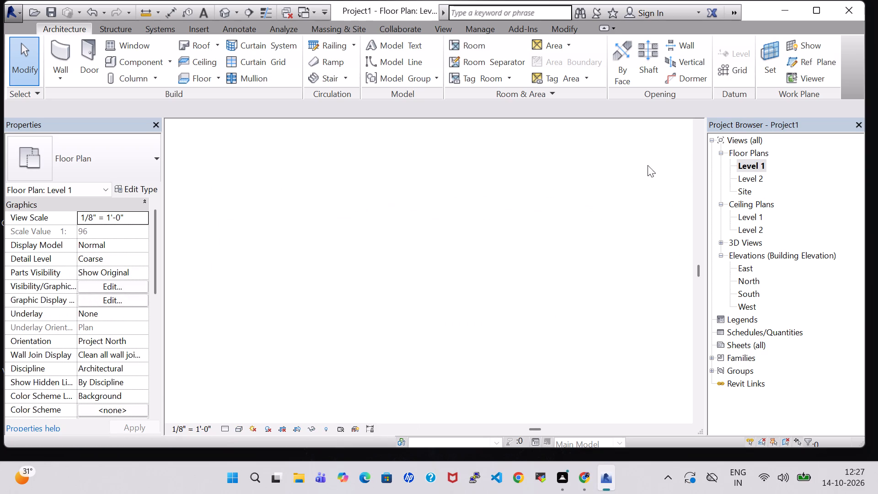
# Load the TV Stand family from the Furniture folder of the US Imperial library.
pyautogui.scroll(-1, 478, 154)
pyautogui.scroll(-1, 620, 209)
pyautogui.moveTo(620, 209); pyautogui.dragTo(620, 200, button='middle')
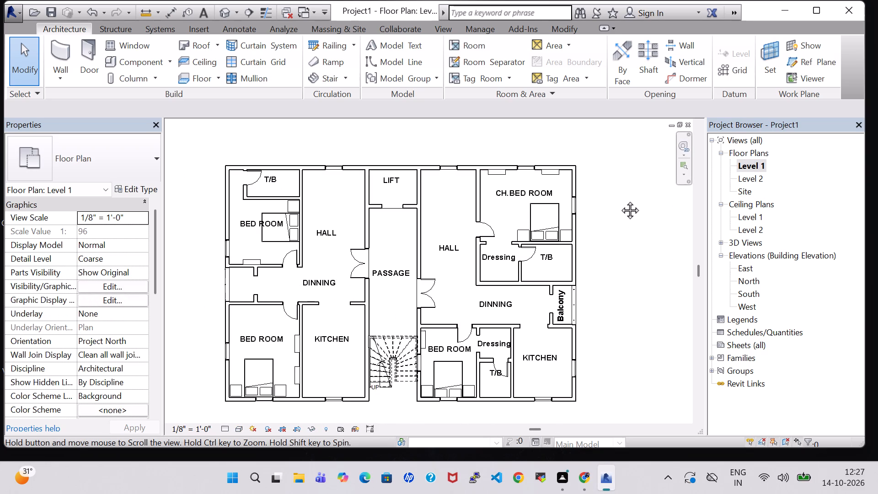
pyautogui.moveTo(620, 200); pyautogui.dragTo(620, 194, button='middle')
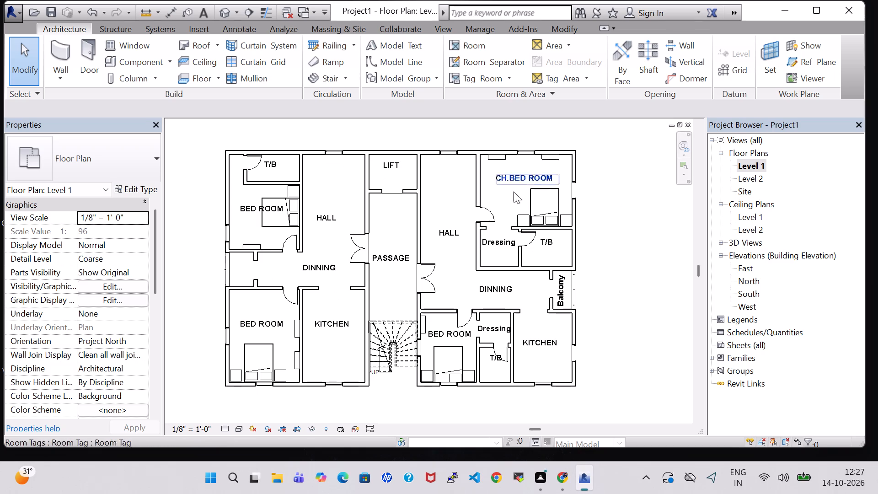
pyautogui.click(139, 60)
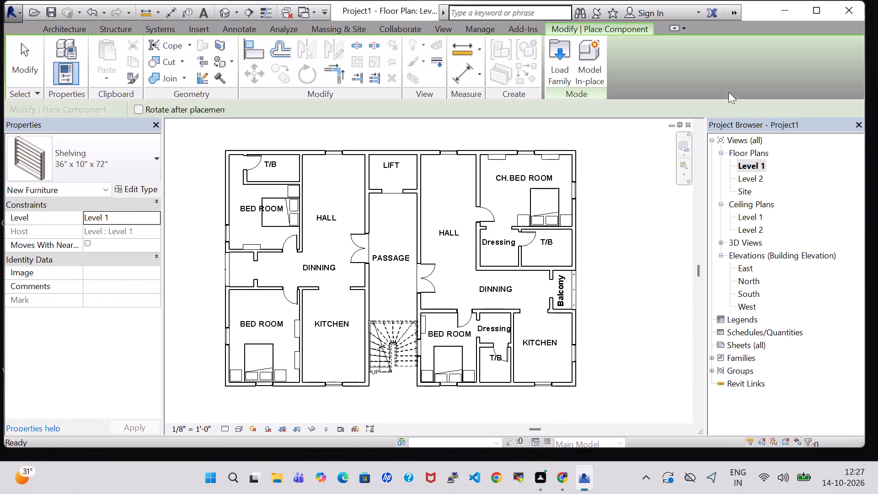
pyautogui.click(567, 60)
pyautogui.scroll(-1, 542, 209)
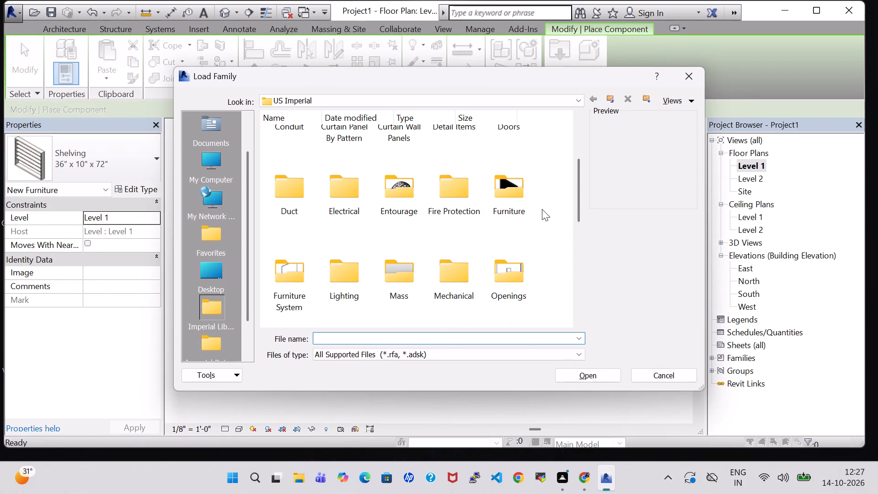
pyautogui.doubleClick(503, 188)
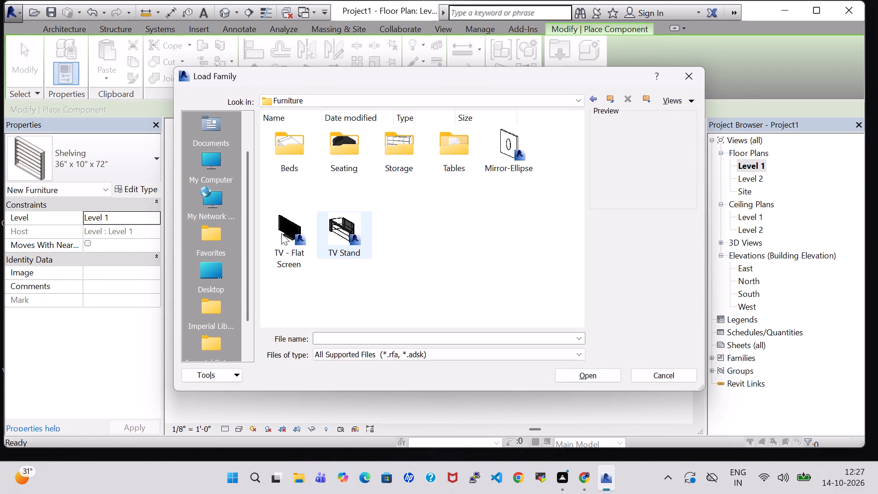
pyautogui.click(363, 228)
pyautogui.click(597, 370)
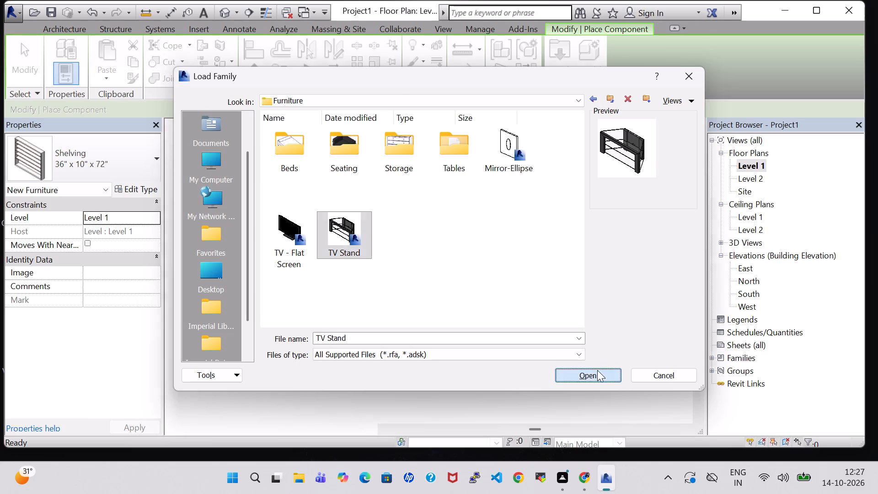
pyautogui.scroll(4, 492, 239)
pyautogui.moveTo(506, 189); pyautogui.dragTo(507, 241, button='middle')
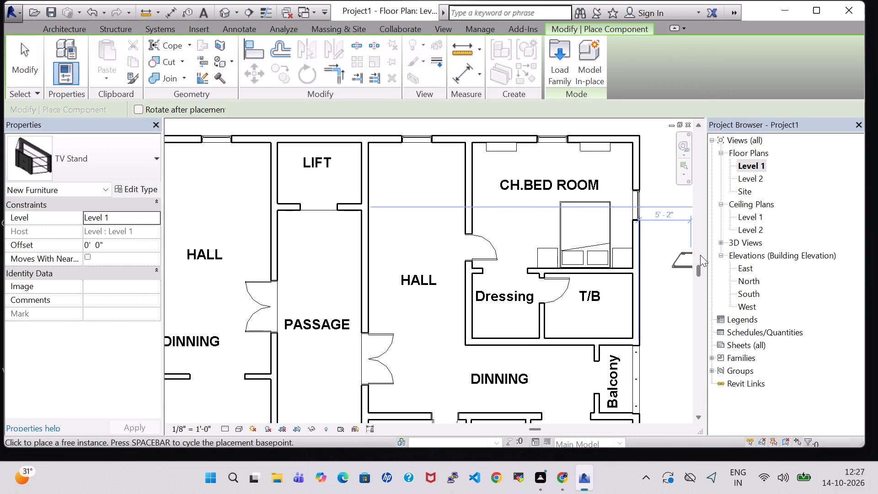
pyautogui.press('Escape')
pyautogui.press('Escape')
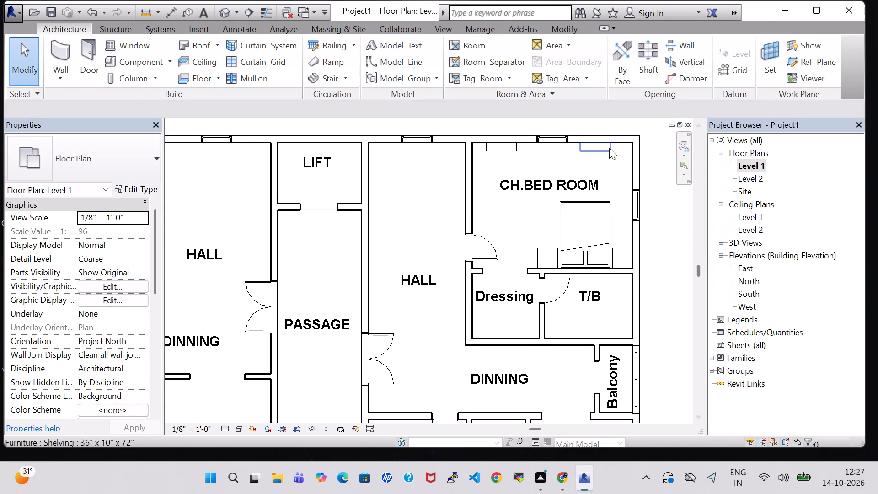
# Rotate the shelving unit nearest CH.BED ROOM's outer corner to vertical and move it against the right-hand outer wall, just above the window.
pyautogui.click(609, 148)
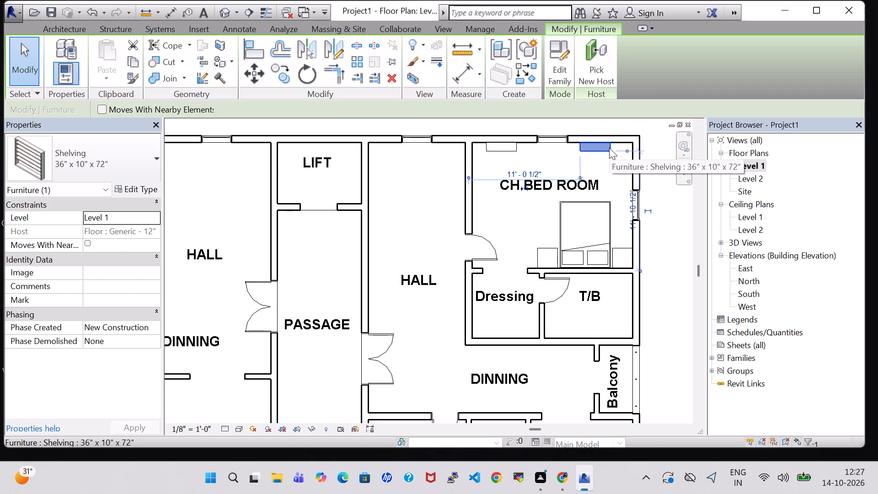
pyautogui.press('space')
pyautogui.press('Down')
pyautogui.press('Down')
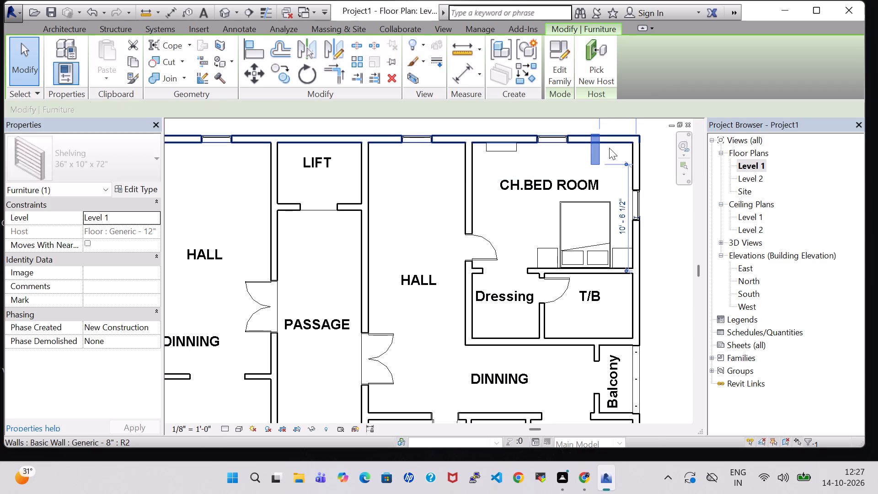
pyautogui.press('Down')
pyautogui.press('Down')
pyautogui.press('Down')
pyautogui.press('Down')
pyautogui.press('Down')
pyautogui.press('Down')
pyautogui.press('Right')
pyautogui.press('Right')
pyautogui.press('Right')
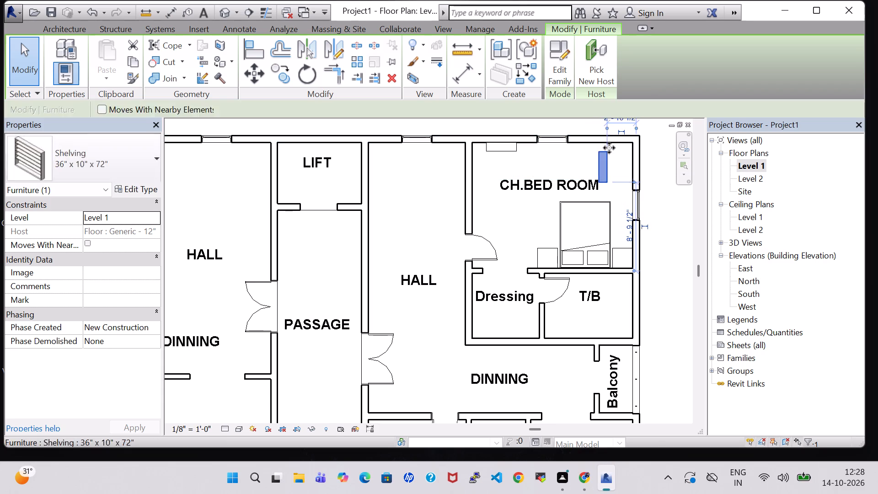
pyautogui.press('Right')
pyautogui.press('Right')
pyautogui.press('Right')
pyautogui.press('Right')
pyautogui.press('Right')
pyautogui.press('Right')
pyautogui.press('Right')
pyautogui.press('Right')
pyautogui.press('Right')
pyautogui.press('Right')
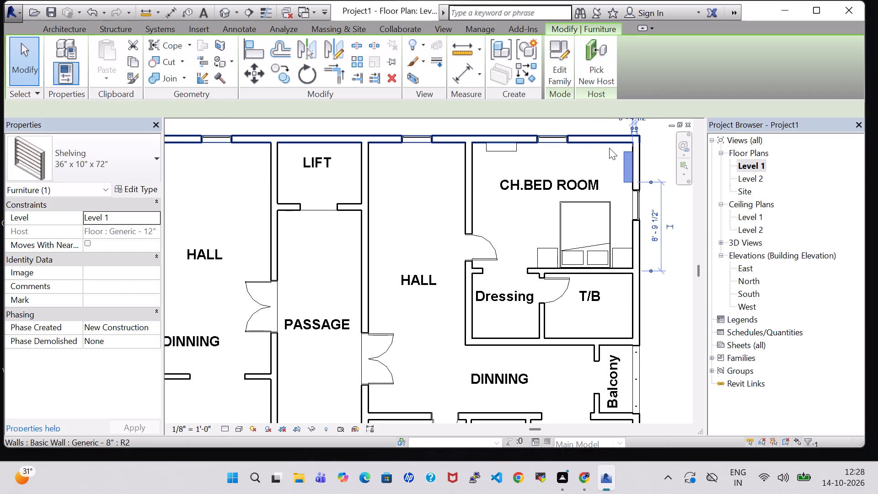
pyautogui.press('Down')
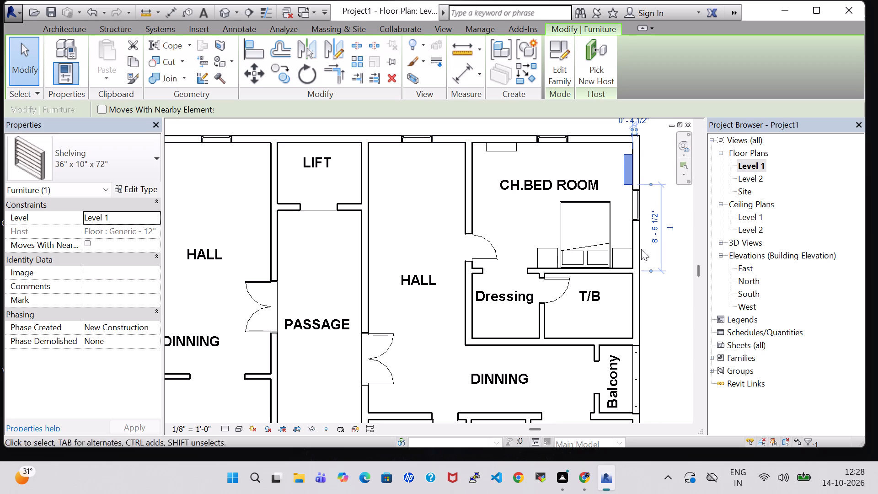
pyautogui.press('Escape')
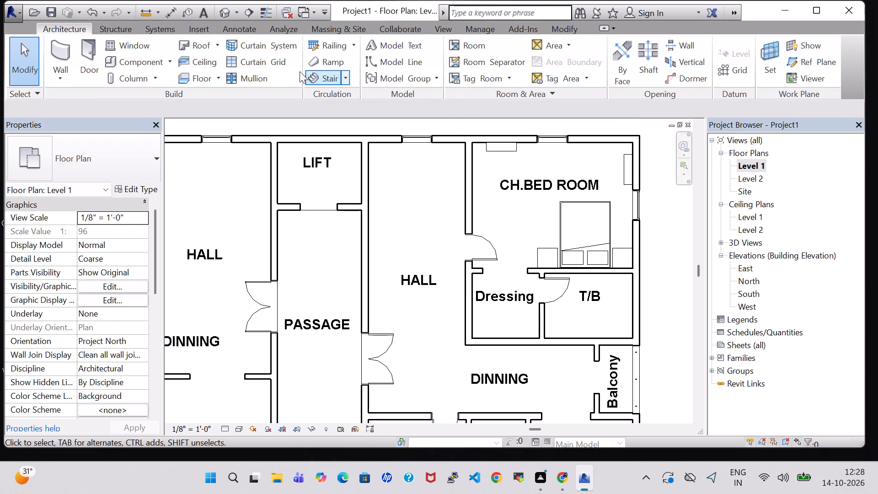
# Place a TV Stand against CH.BED ROOM's upper wall, between the window and the outer corner, opposite the bed.
pyautogui.click(129, 63)
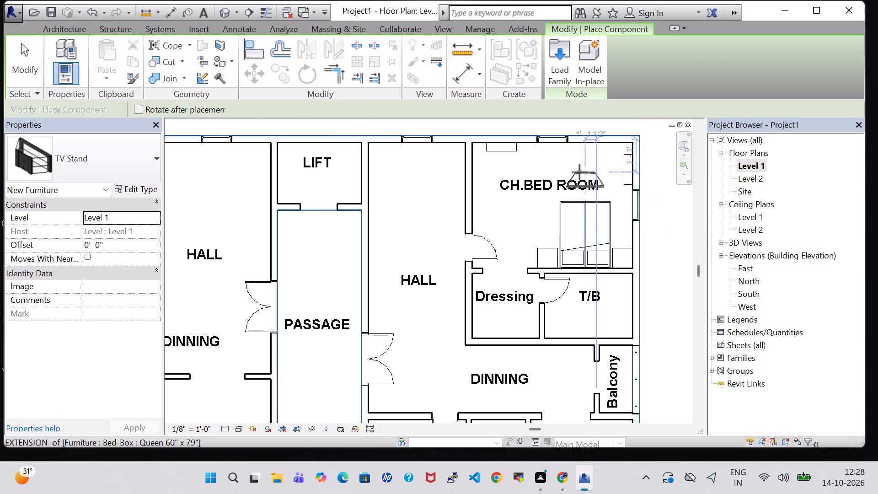
pyautogui.scroll(2, 579, 172)
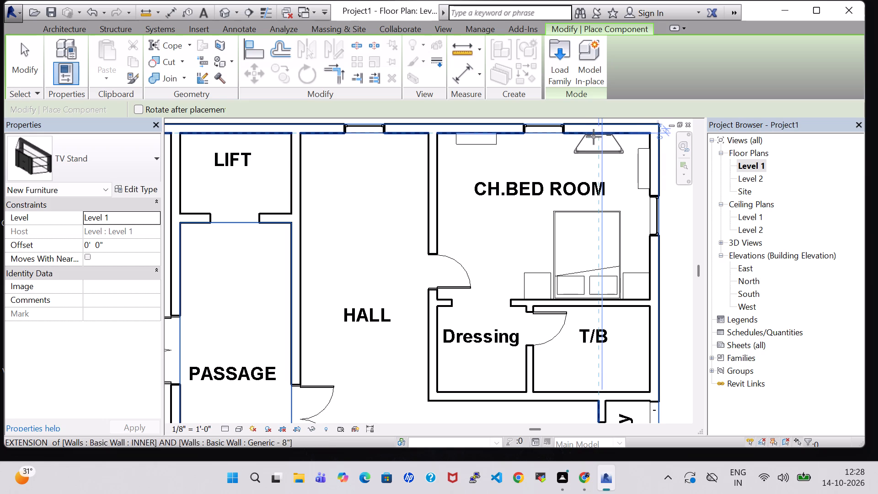
pyautogui.click(594, 137)
# Rotate the TV Stand to face right and place it against the upper-left bedroom's outer wall, above the window.
pyautogui.scroll(-4, 588, 162)
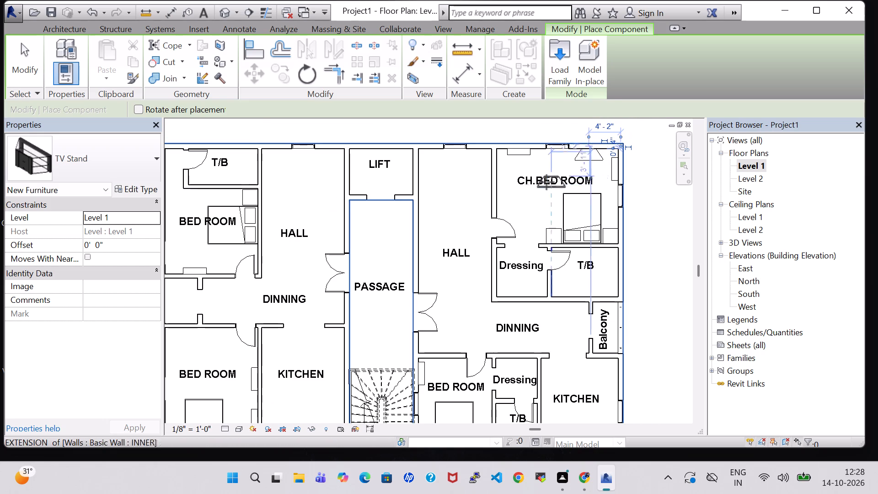
pyautogui.scroll(-2, 312, 201)
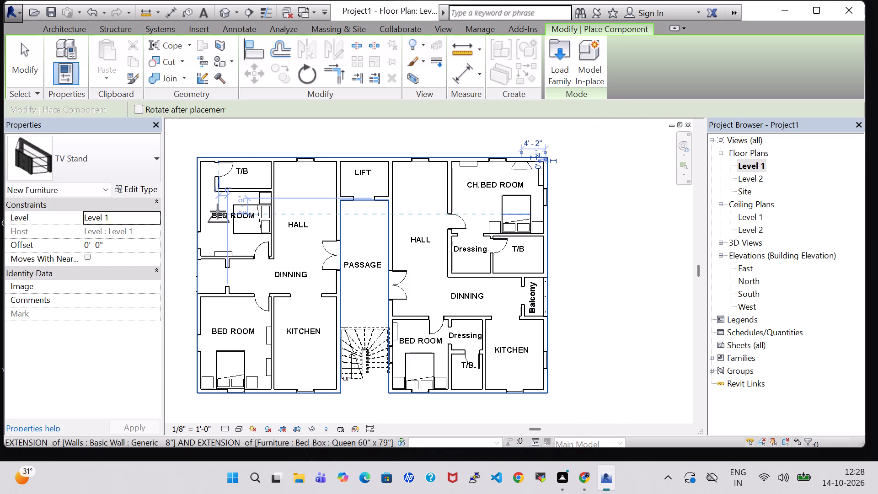
pyautogui.press('space')
pyautogui.press('space')
pyautogui.scroll(5, 208, 216)
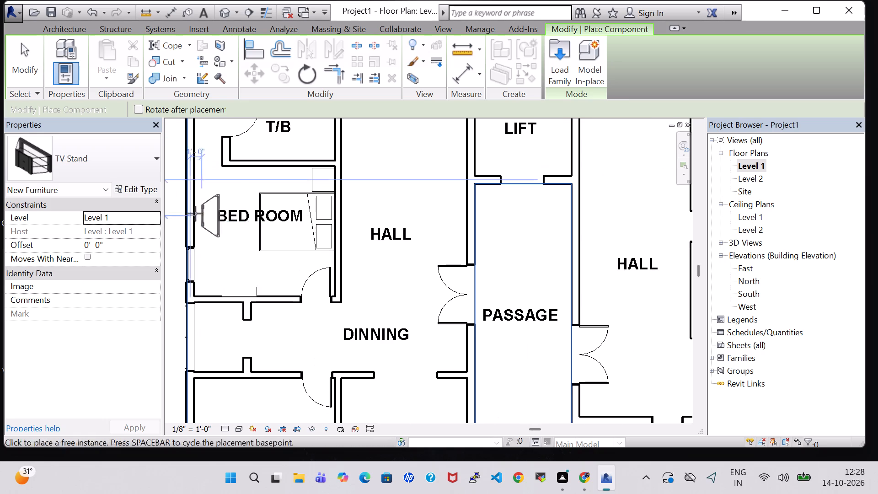
pyautogui.click(194, 213)
# Rotate the TV Stand to face down and place it against the lower-left bedroom's upper wall, opposite the bed.
pyautogui.scroll(-4, 194, 215)
pyautogui.moveTo(207, 222); pyautogui.dragTo(209, 222, button='middle')
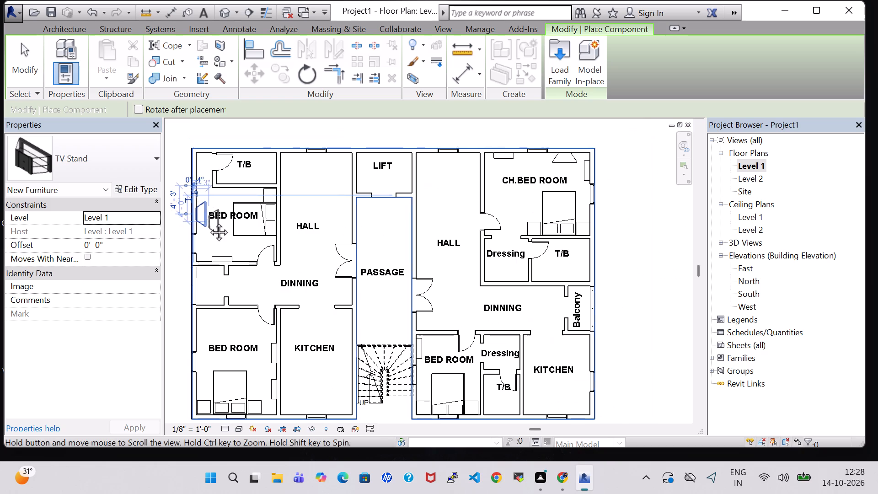
pyautogui.moveTo(209, 222); pyautogui.dragTo(260, 165, button='middle')
pyautogui.press('space')
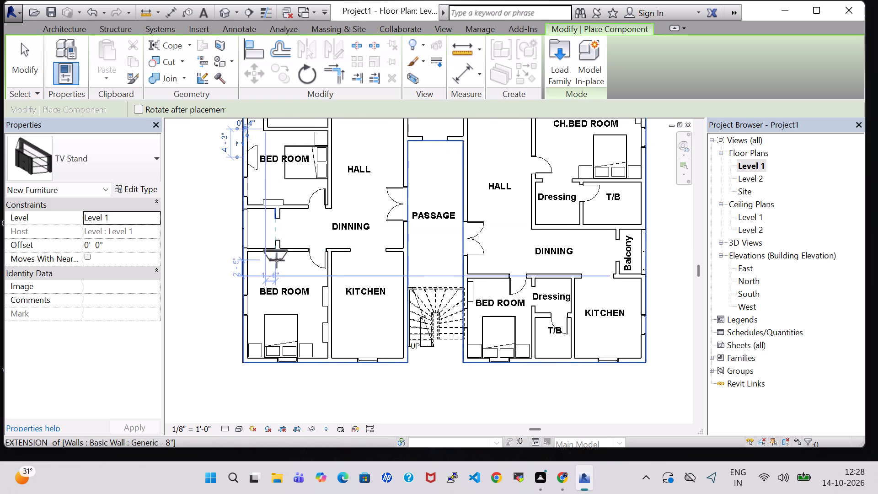
pyautogui.press('space')
pyautogui.press('space')
pyautogui.scroll(4, 278, 264)
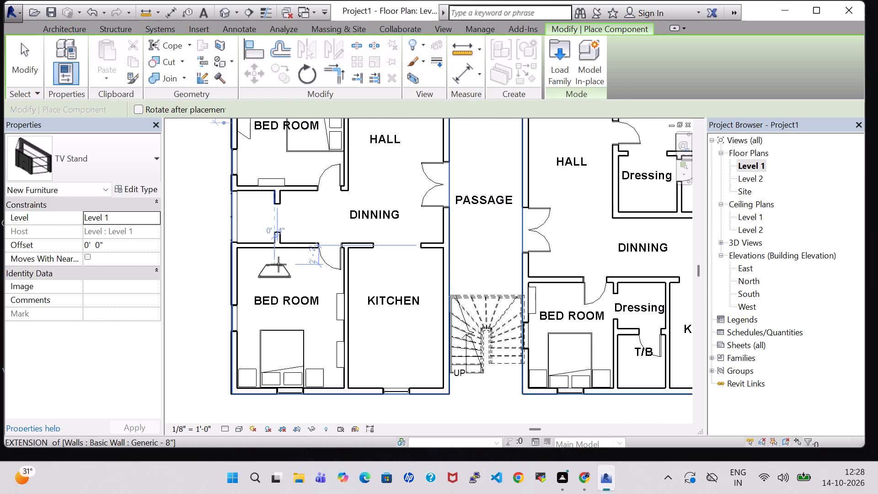
pyautogui.scroll(5, 279, 249)
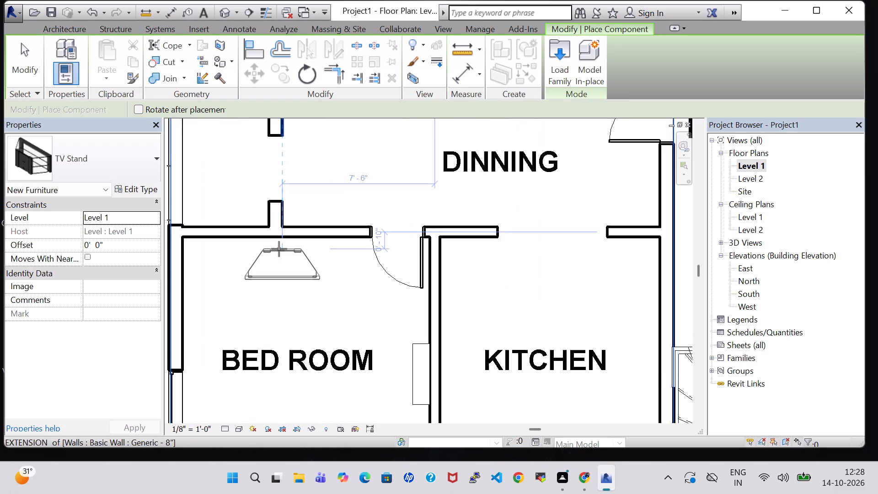
pyautogui.click(279, 239)
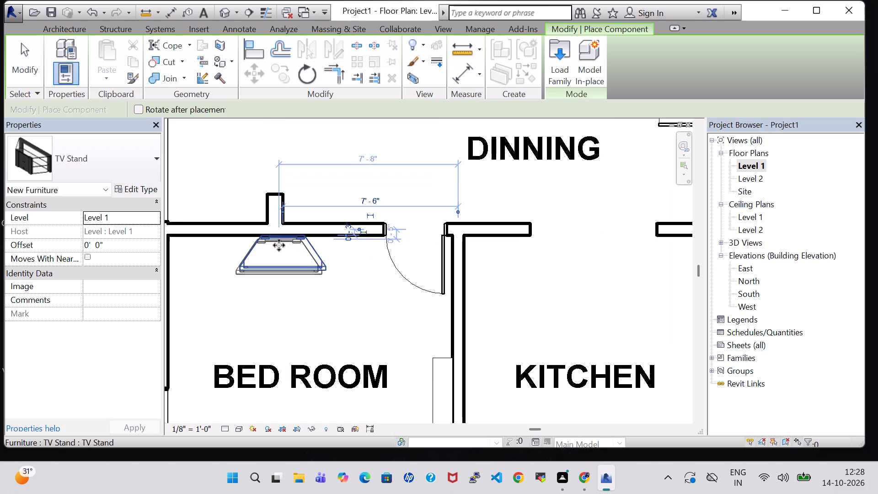
# Place another TV Stand against the upper wall of the bedroom beside the staircase, left of the door, and end placement.
pyautogui.scroll(-6, 287, 259)
pyautogui.moveTo(440, 290); pyautogui.dragTo(339, 294, button='middle')
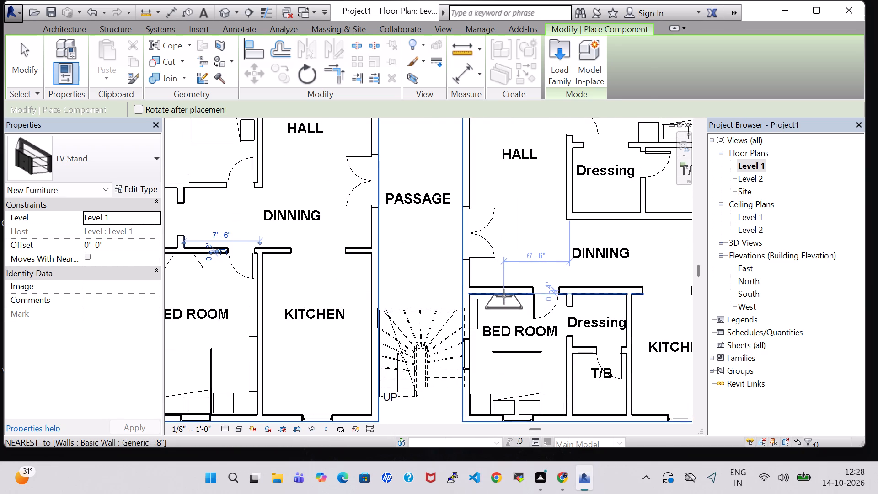
pyautogui.click(504, 296)
pyautogui.scroll(-5, 514, 268)
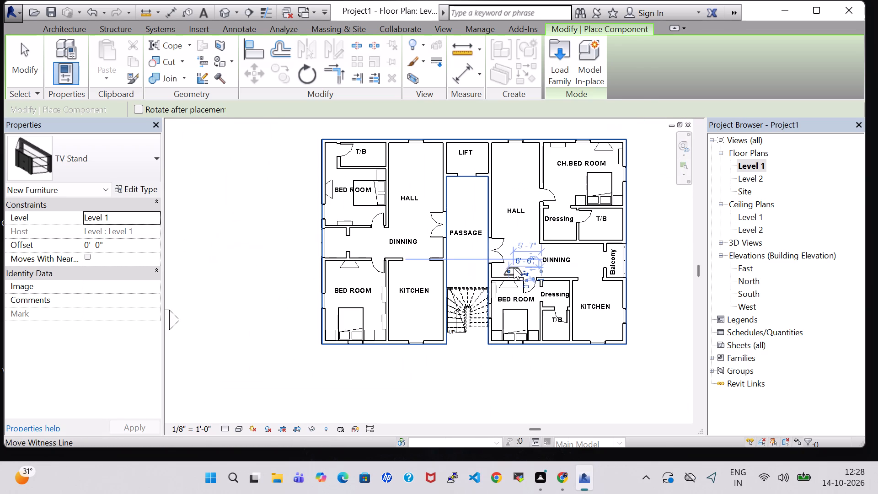
pyautogui.press('Escape')
pyautogui.press('Escape')
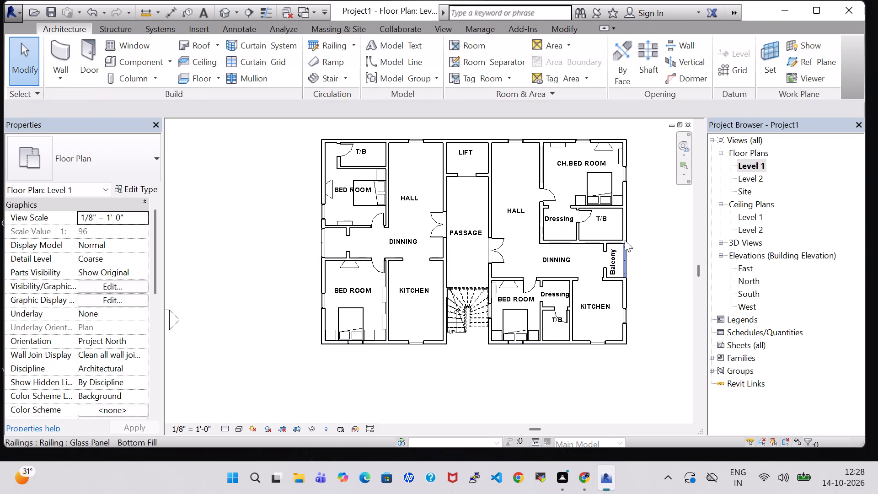
pyautogui.press('Escape')
# Load the TV - Flat Screen family from the library's Furniture folder for placement as a component.
pyautogui.click(129, 64)
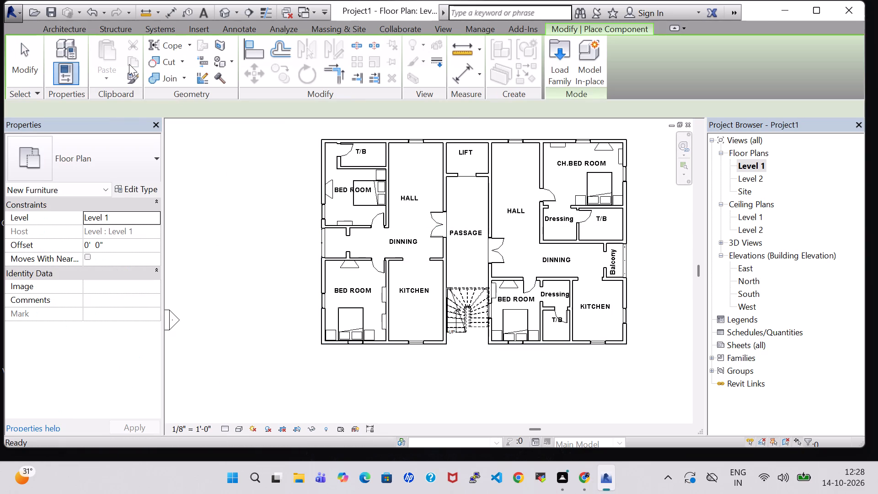
pyautogui.click(555, 59)
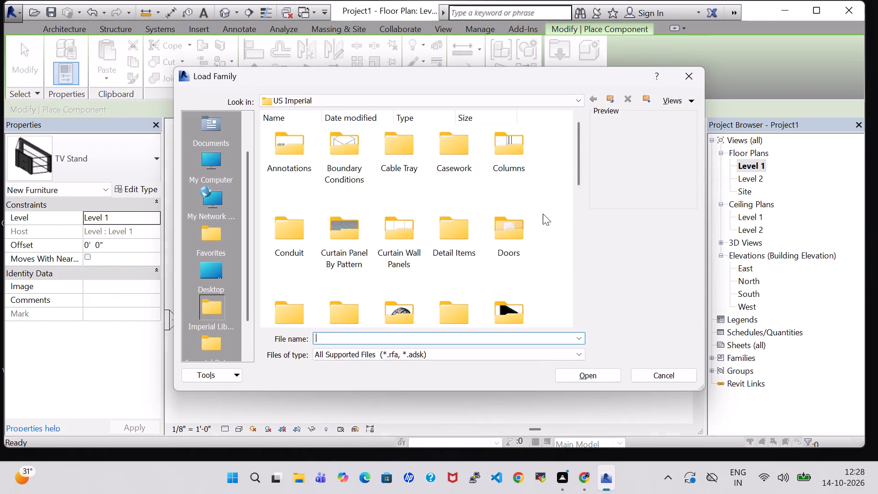
pyautogui.scroll(-1, 561, 263)
pyautogui.doubleClick(513, 202)
pyautogui.click(284, 237)
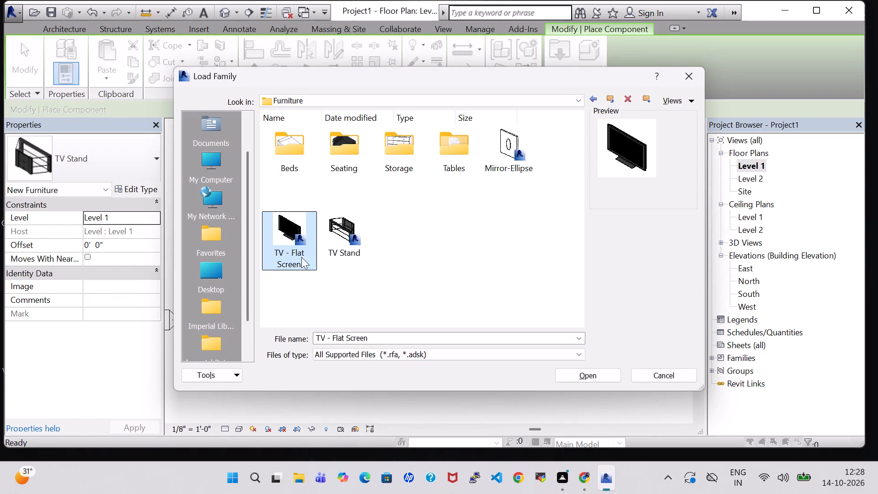
pyautogui.click(589, 375)
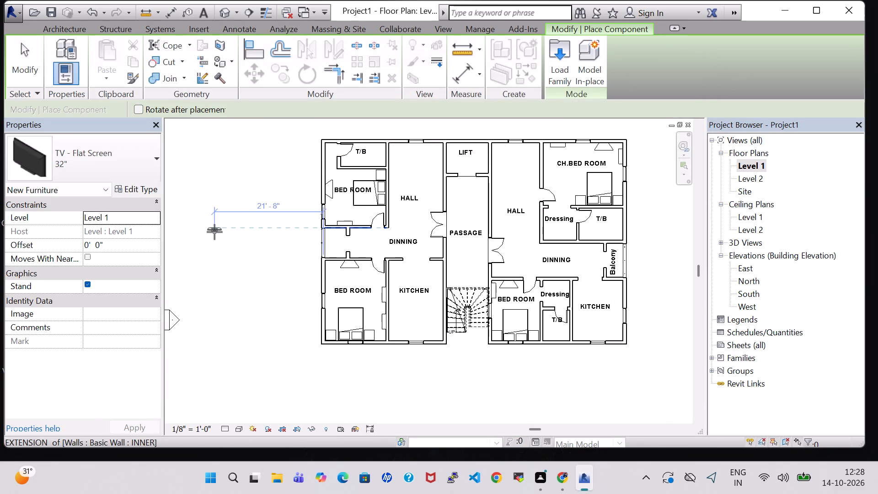
# Rotate the 32" TV - Flat Screen to face right and place it on the upper-left bedroom's TV stand, against the outer wall.
pyautogui.scroll(4, 214, 232)
pyautogui.moveTo(298, 228); pyautogui.dragTo(297, 261, button='middle')
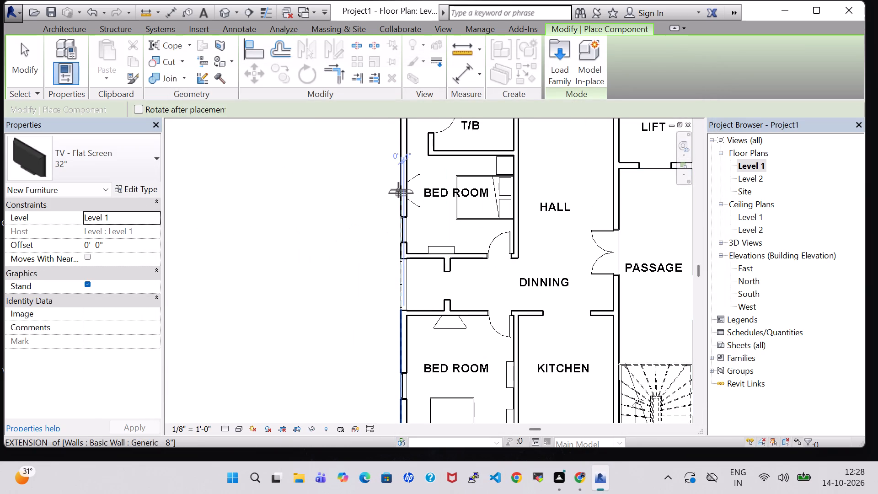
pyautogui.press('space')
pyautogui.press('space')
pyautogui.scroll(5, 408, 191)
pyautogui.press('space')
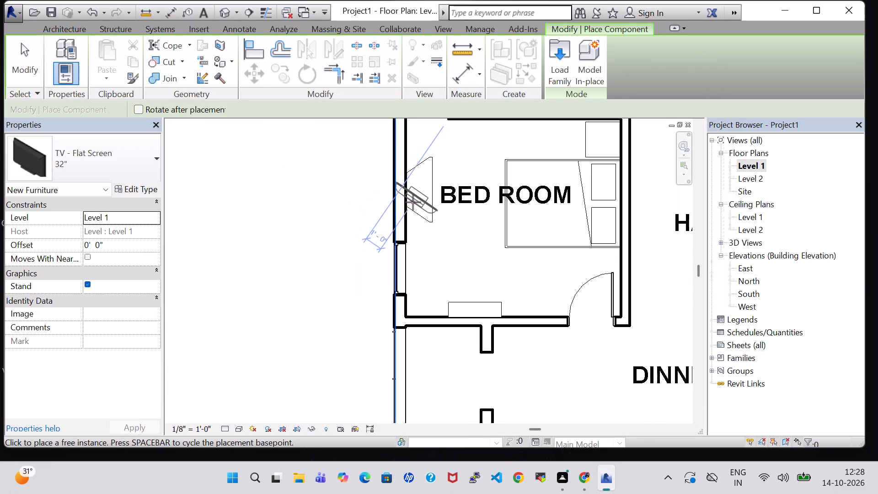
pyautogui.press('space')
pyautogui.press('space')
pyautogui.press('space')
pyautogui.press('space')
pyautogui.scroll(3, 421, 199)
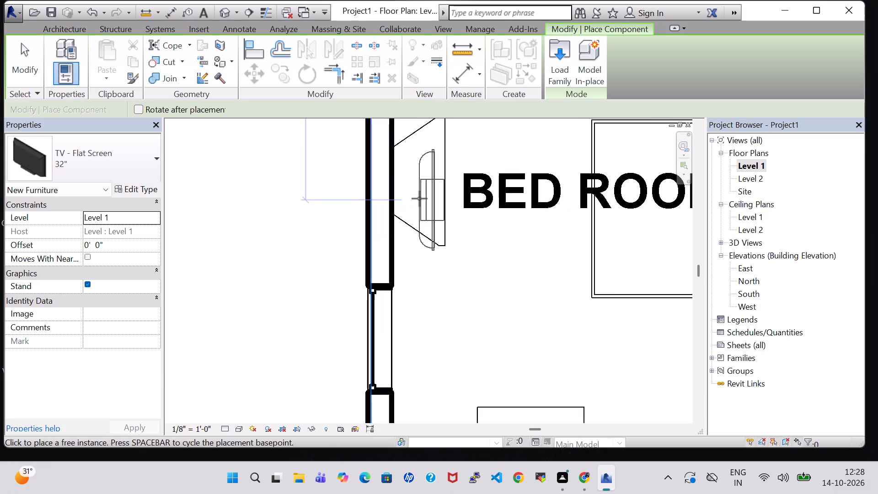
pyautogui.scroll(5, 419, 199)
pyautogui.moveTo(404, 193); pyautogui.dragTo(410, 277, button='middle')
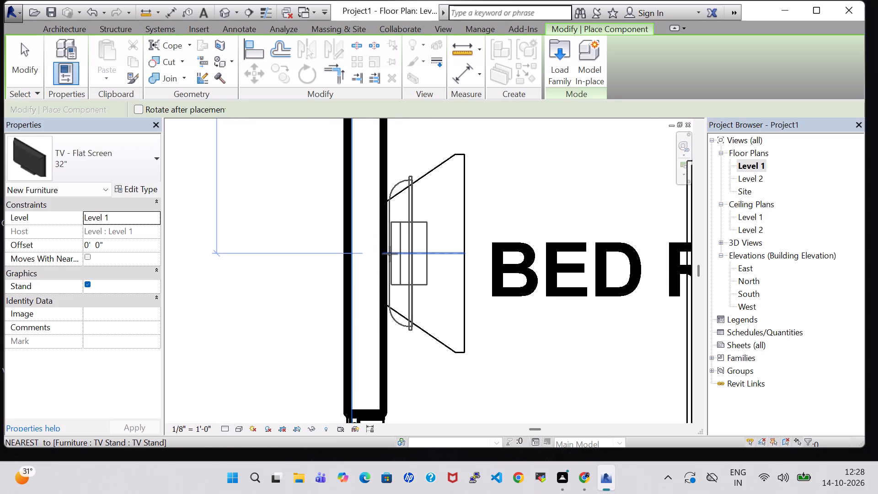
pyautogui.scroll(4, 389, 255)
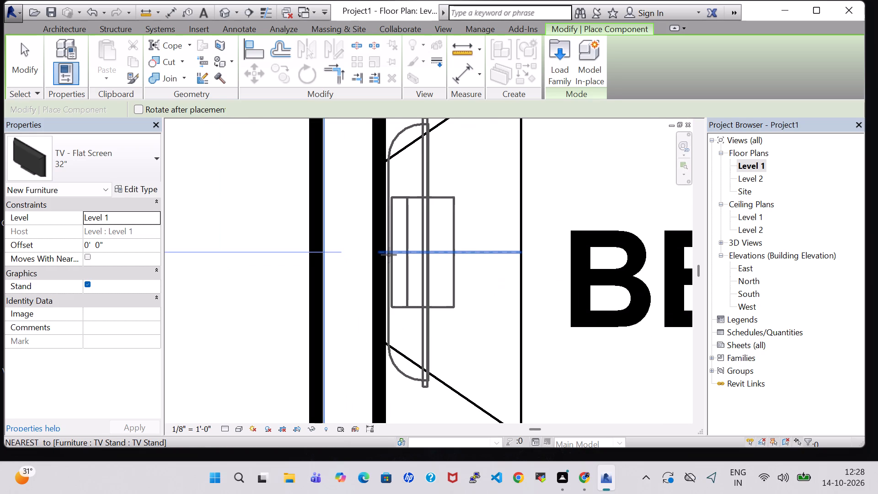
pyautogui.click(387, 256)
# Rotate the flat screen TV to face down and place it on the lower-left bedroom's TV stand, against the upper wall.
pyautogui.scroll(-6, 469, 262)
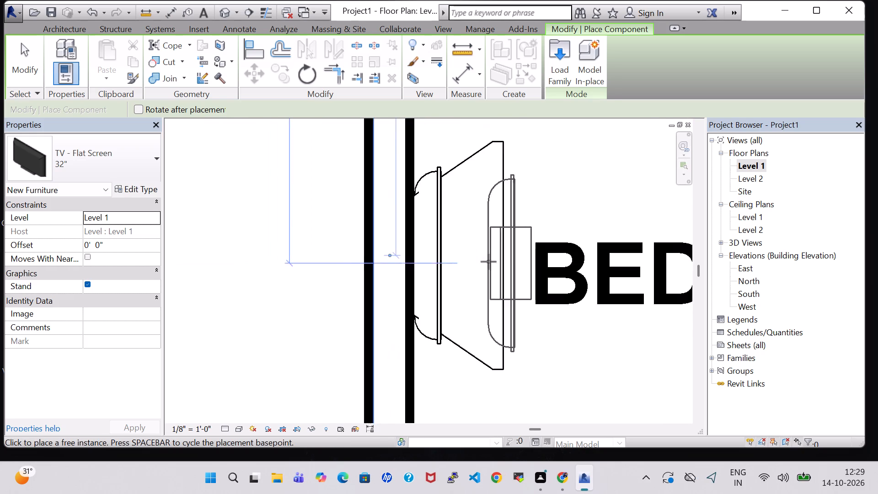
pyautogui.scroll(-12, 488, 262)
pyautogui.moveTo(523, 285); pyautogui.dragTo(507, 235, button='middle')
pyautogui.scroll(2, 544, 370)
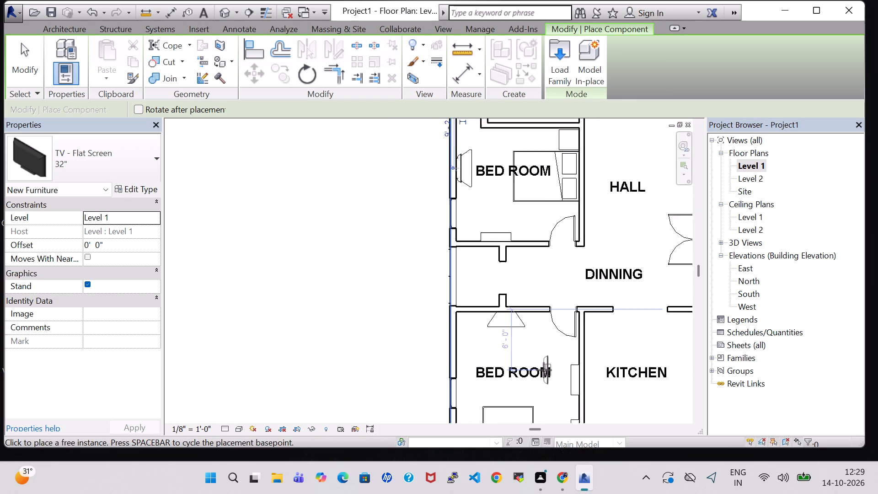
pyautogui.scroll(1, 544, 370)
pyautogui.press('space')
pyautogui.press('space')
pyautogui.press('space')
pyautogui.scroll(6, 505, 312)
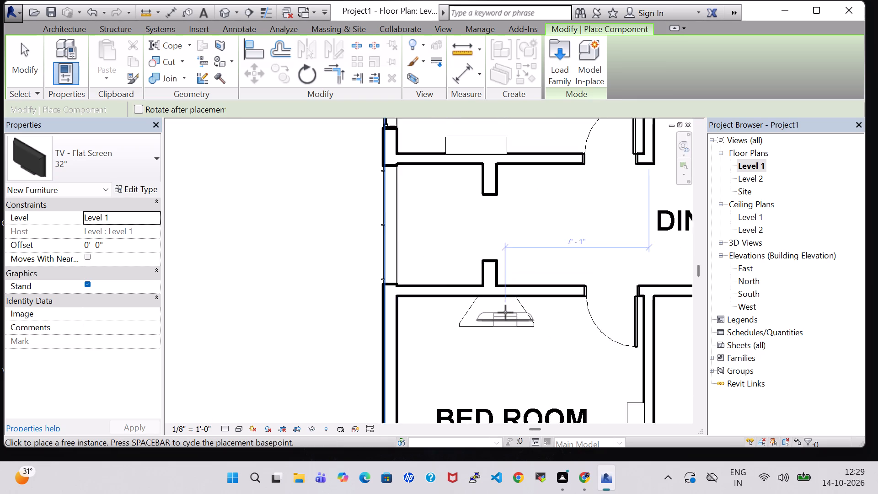
pyautogui.scroll(5, 505, 312)
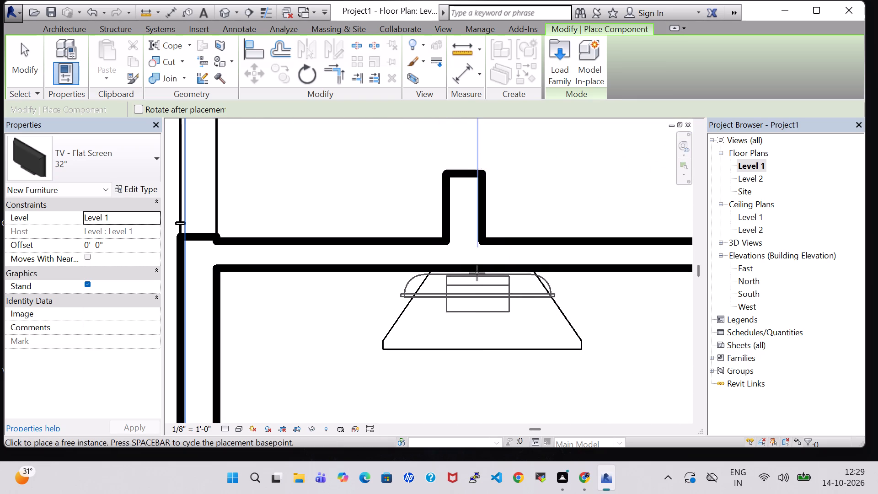
pyautogui.scroll(3, 472, 288)
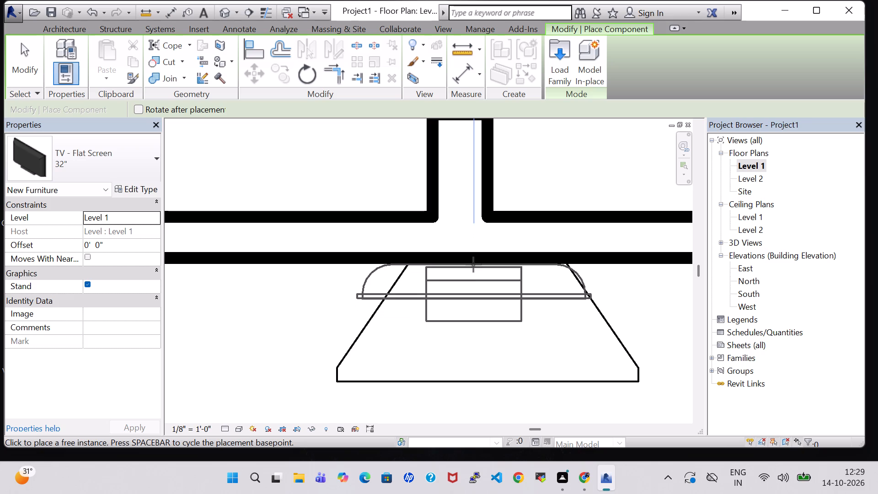
pyautogui.click(473, 264)
# Place another flat screen TV on the TV stand in the bedroom beside the staircase, against the upper wall.
pyautogui.scroll(-11, 474, 274)
pyautogui.moveTo(572, 351); pyautogui.dragTo(455, 345, button='middle')
pyautogui.scroll(-4, 455, 345)
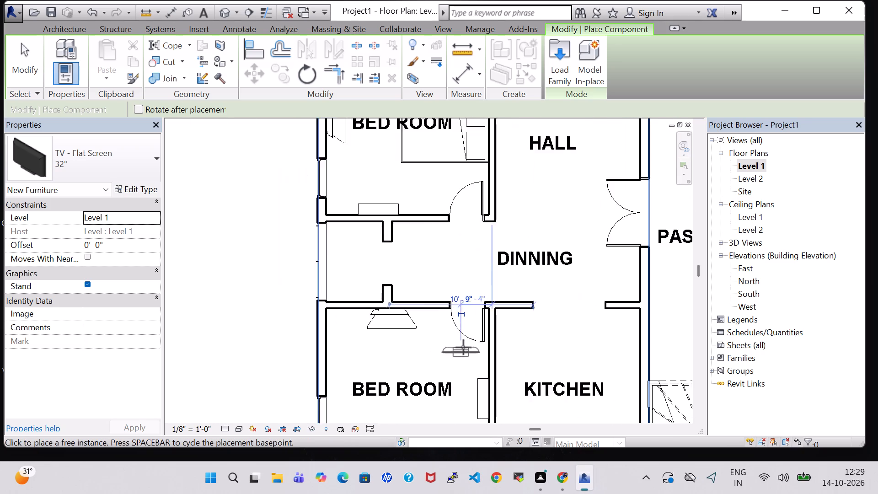
pyautogui.scroll(-2, 463, 347)
pyautogui.moveTo(557, 327); pyautogui.dragTo(432, 335, button='middle')
pyautogui.moveTo(581, 355); pyautogui.dragTo(520, 297, button='middle')
pyautogui.scroll(5, 509, 320)
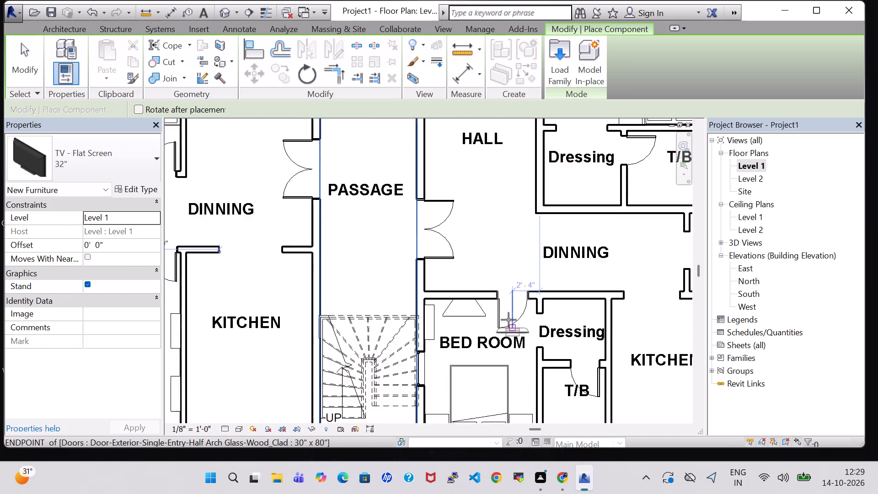
pyautogui.scroll(4, 509, 320)
pyautogui.moveTo(424, 324); pyautogui.dragTo(460, 337, button='middle')
pyautogui.scroll(-1, 458, 336)
pyautogui.scroll(7, 437, 314)
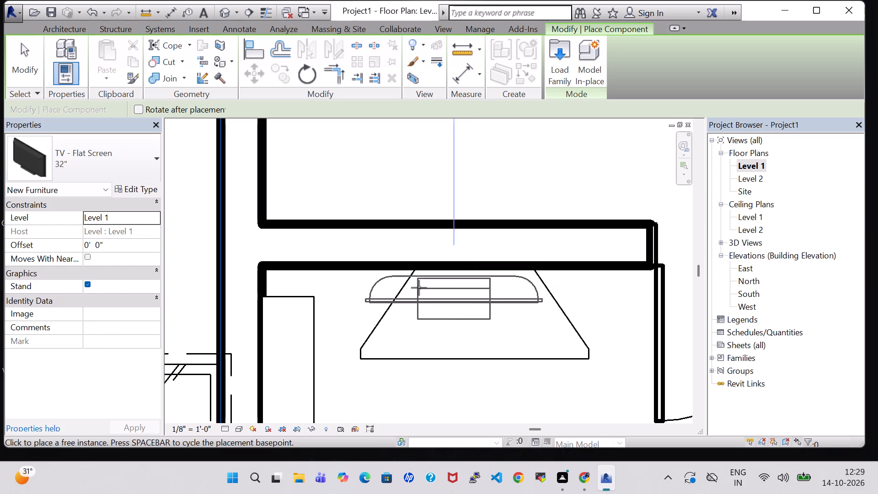
pyautogui.scroll(4, 417, 289)
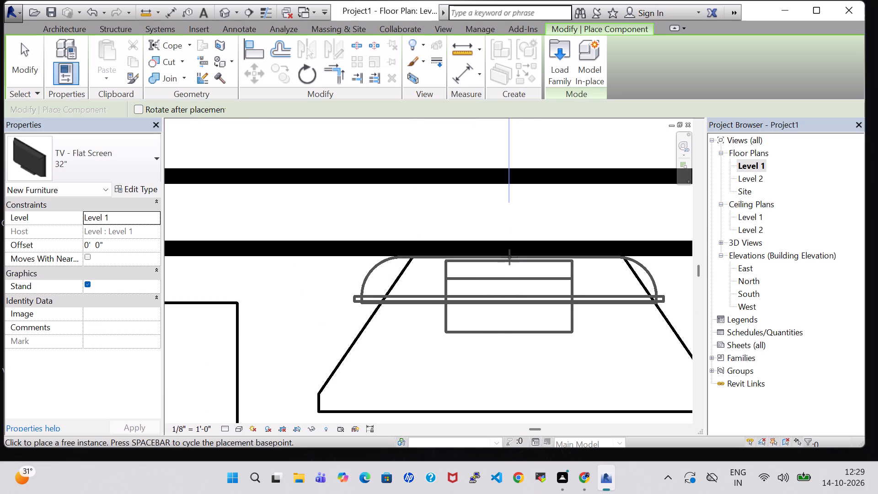
pyautogui.click(509, 257)
# Place a flat screen TV centred on the CH.BED ROOM's TV stand against the upper wall, and end placement.
pyautogui.scroll(-7, 509, 261)
pyautogui.scroll(-3, 571, 314)
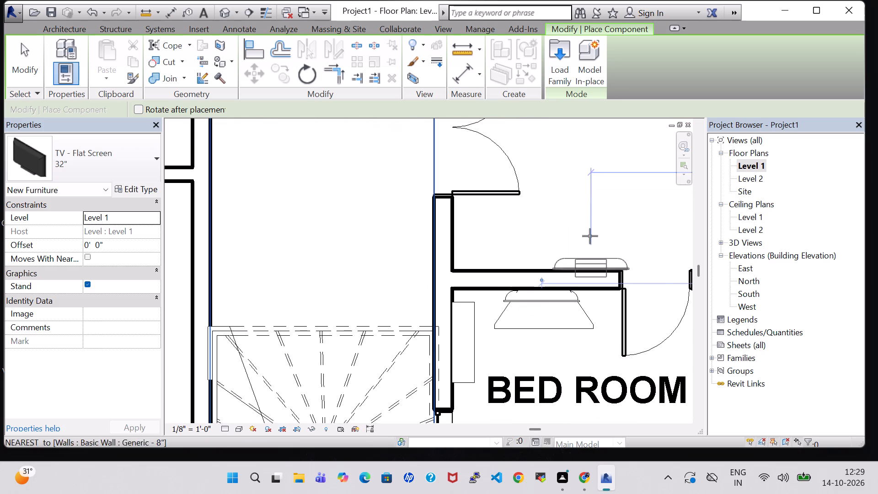
pyautogui.moveTo(590, 221); pyautogui.dragTo(557, 243, button='middle')
pyautogui.scroll(-6, 557, 243)
pyautogui.scroll(-1, 615, 226)
pyautogui.moveTo(615, 226); pyautogui.dragTo(502, 320, button='middle')
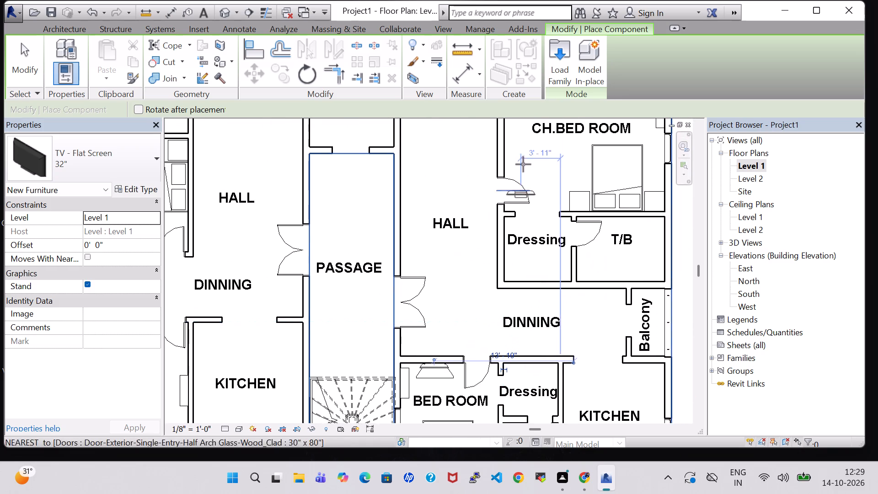
pyautogui.moveTo(561, 175); pyautogui.dragTo(551, 209, button='middle')
pyautogui.scroll(2, 551, 209)
pyautogui.moveTo(556, 184); pyautogui.dragTo(526, 282, button='middle')
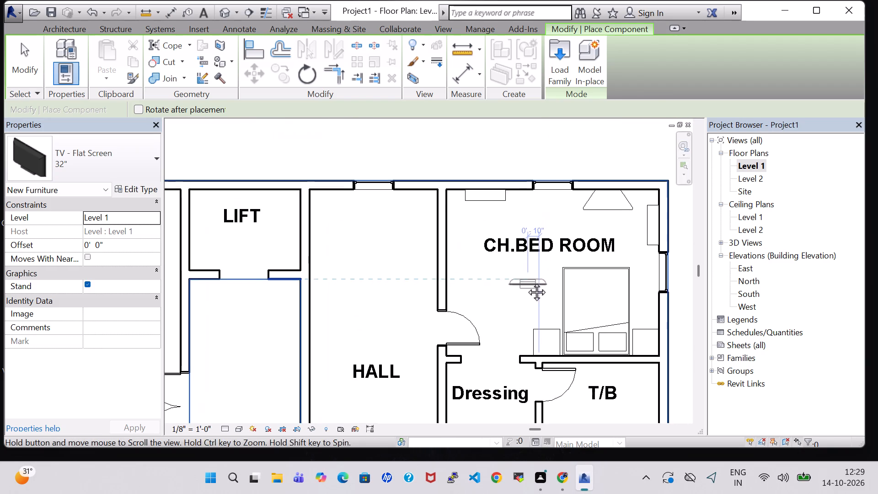
pyautogui.moveTo(526, 282); pyautogui.dragTo(526, 284, button='middle')
pyautogui.scroll(4, 538, 233)
pyautogui.moveTo(589, 229); pyautogui.dragTo(425, 264, button='middle')
pyautogui.scroll(1, 428, 258)
pyautogui.scroll(1, 499, 199)
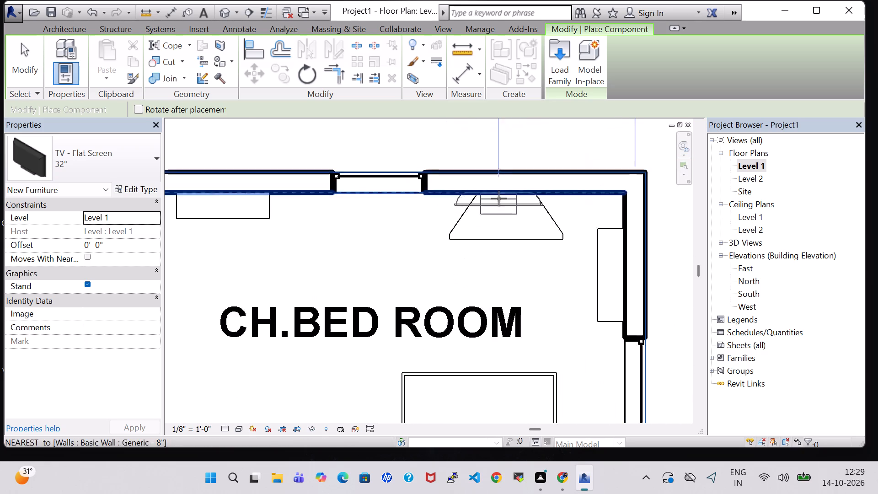
pyautogui.scroll(6, 499, 199)
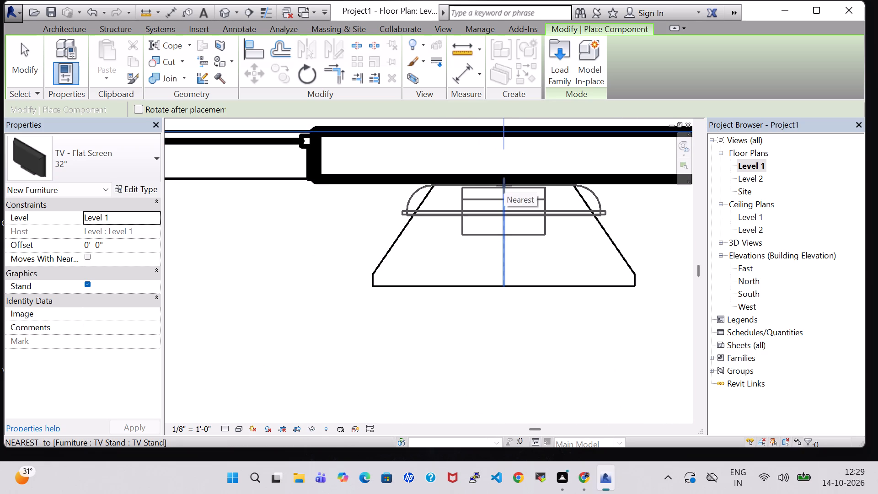
pyautogui.click(504, 185)
pyautogui.press('Escape')
pyautogui.press('Escape')
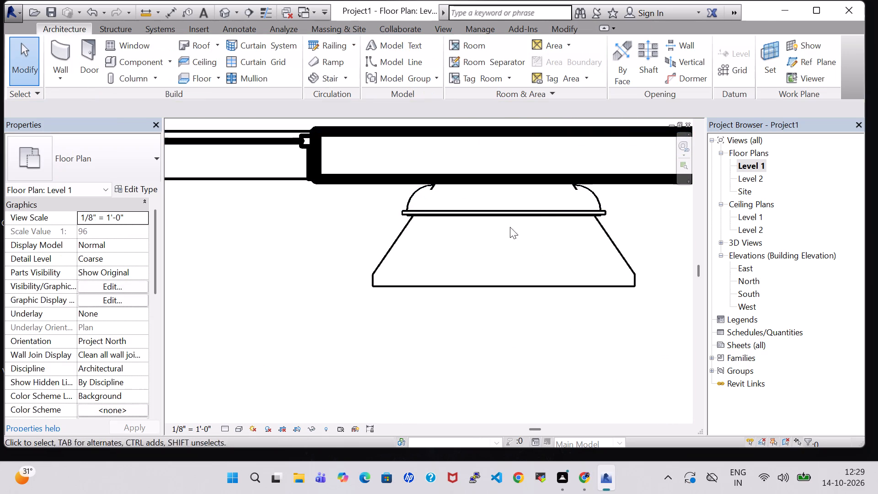
# Set the CH.BED ROOM flat screen TV's offset to 3' 0" and deselect it.
pyautogui.click(492, 206)
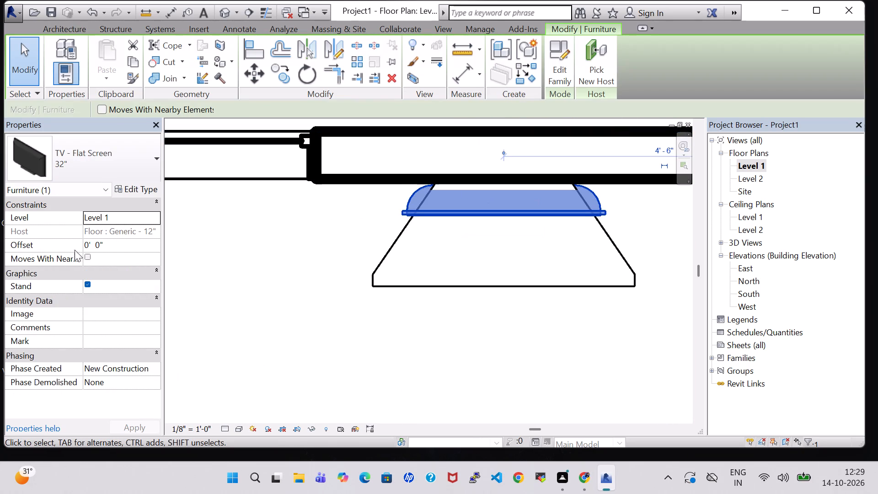
pyautogui.doubleClick(89, 243)
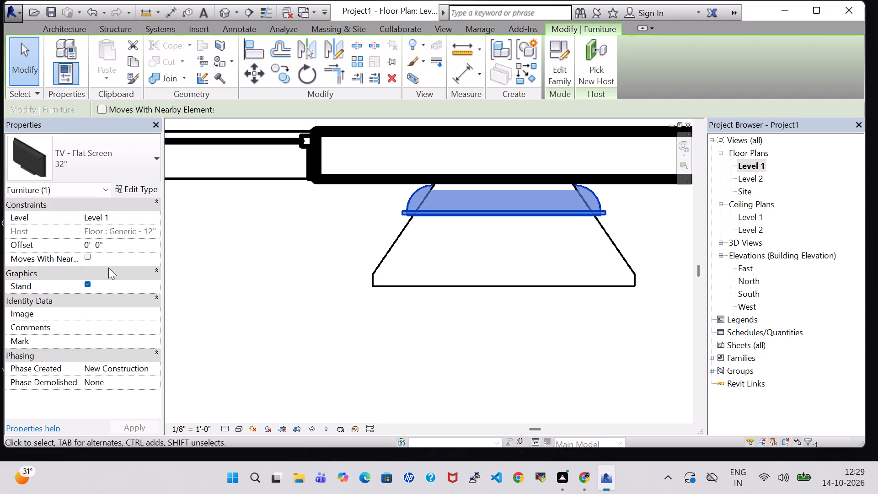
pyautogui.press('BackSpace')
pyautogui.press('3')
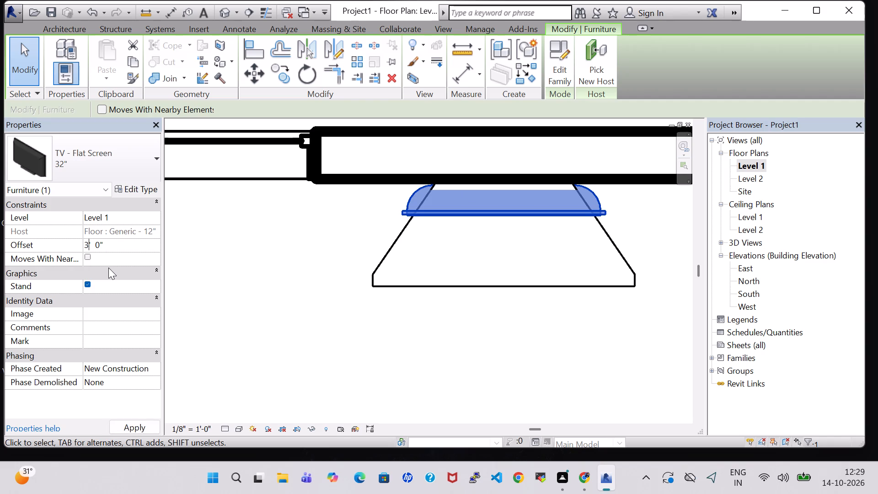
pyautogui.press('Return')
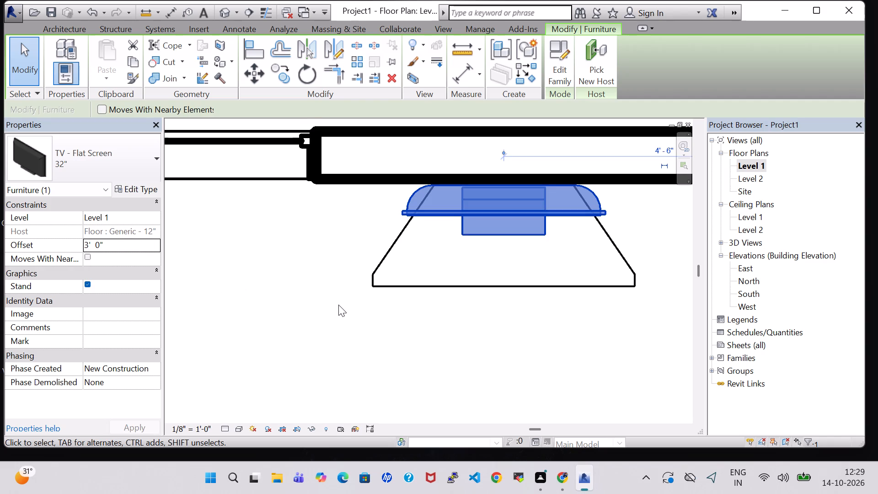
pyautogui.scroll(-2, 337, 305)
pyautogui.click(289, 325)
# Set the offset of the flat screen TV in the bedroom beside the staircase to 3' 0".
pyautogui.scroll(-4, 289, 325)
pyautogui.moveTo(289, 325); pyautogui.dragTo(466, 276, button='middle')
pyautogui.scroll(-6, 531, 269)
pyautogui.moveTo(492, 275); pyautogui.dragTo(491, 224, button='middle')
pyautogui.scroll(-3, 491, 224)
pyautogui.moveTo(484, 236); pyautogui.dragTo(455, 190, button='middle')
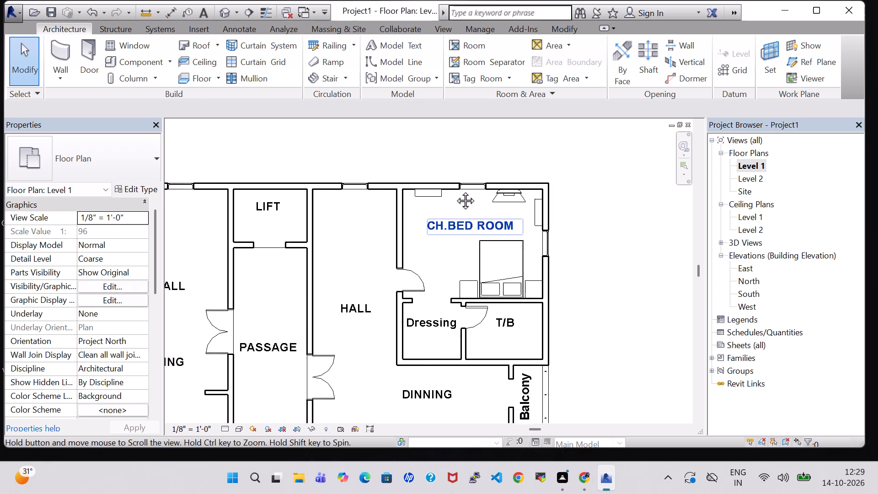
pyautogui.moveTo(455, 190); pyautogui.dragTo(453, 183, button='middle')
pyautogui.middleClick(452, 180)
pyautogui.middleClick(452, 180)
pyautogui.middleClick(452, 180)
pyautogui.scroll(7, 401, 224)
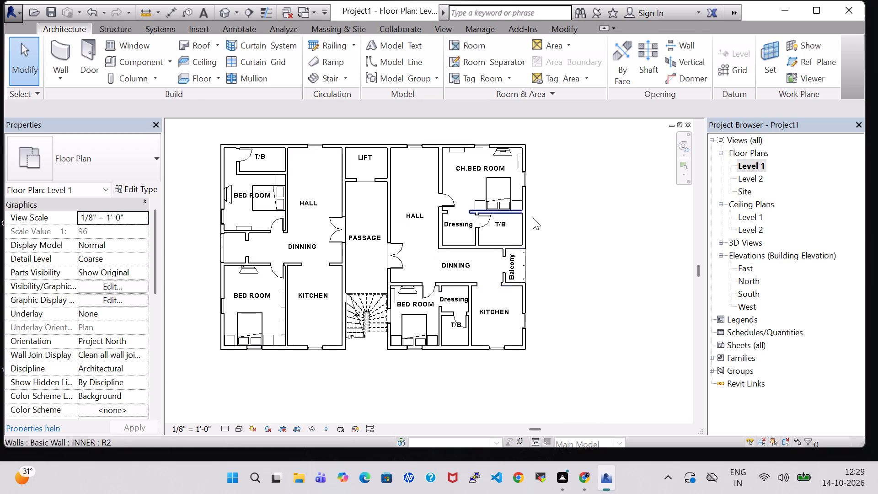
pyautogui.moveTo(541, 219); pyautogui.dragTo(633, 239, button='middle')
pyautogui.scroll(1, 634, 239)
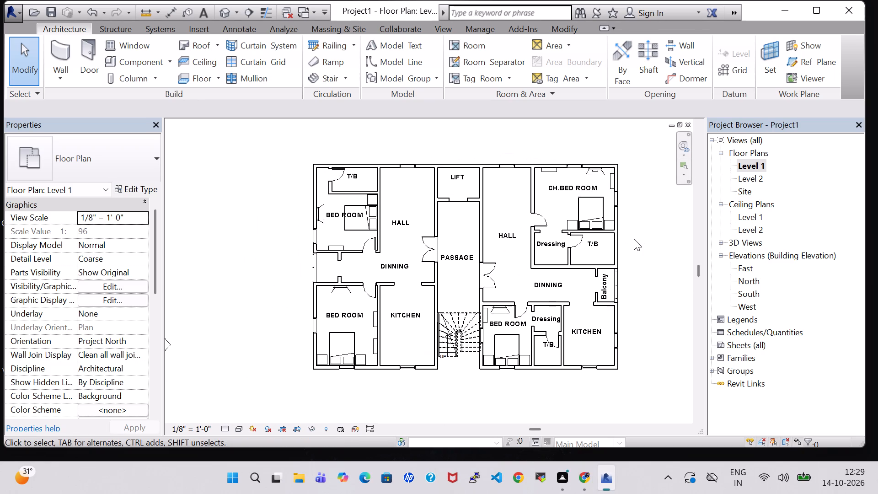
pyautogui.moveTo(634, 239); pyautogui.dragTo(619, 211, button='middle')
pyautogui.scroll(5, 493, 314)
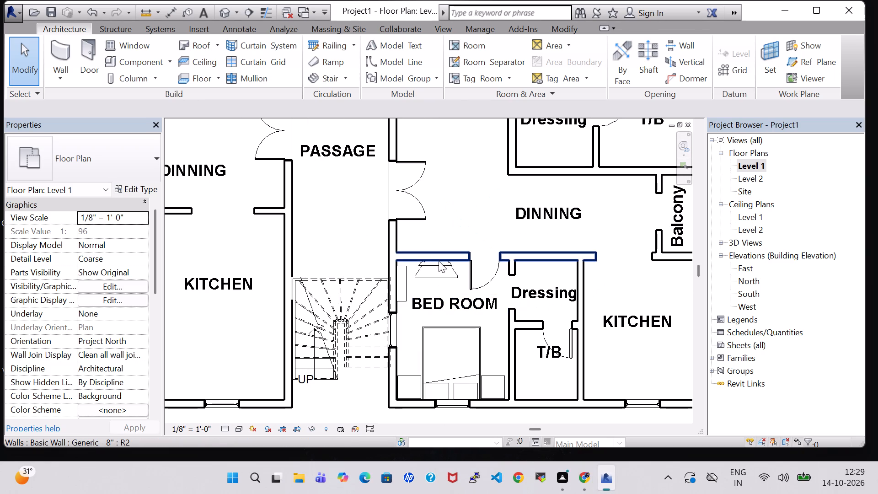
pyautogui.click(439, 267)
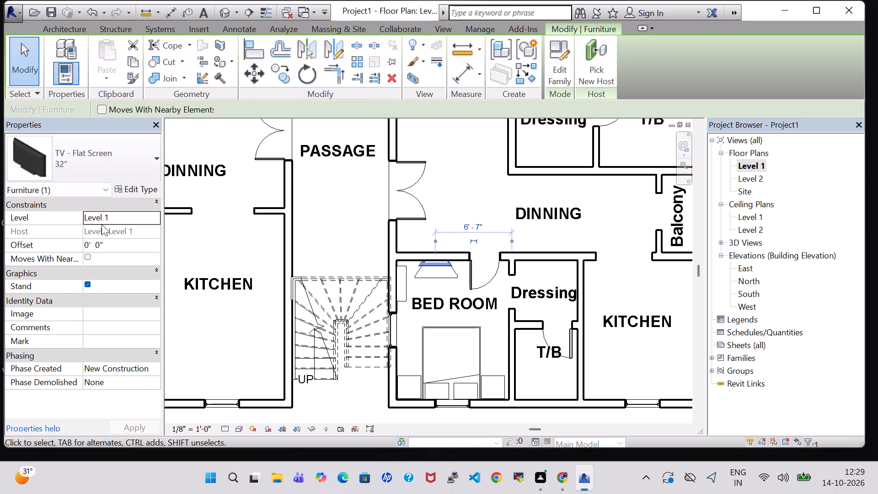
pyautogui.click(87, 245)
pyautogui.press('Right')
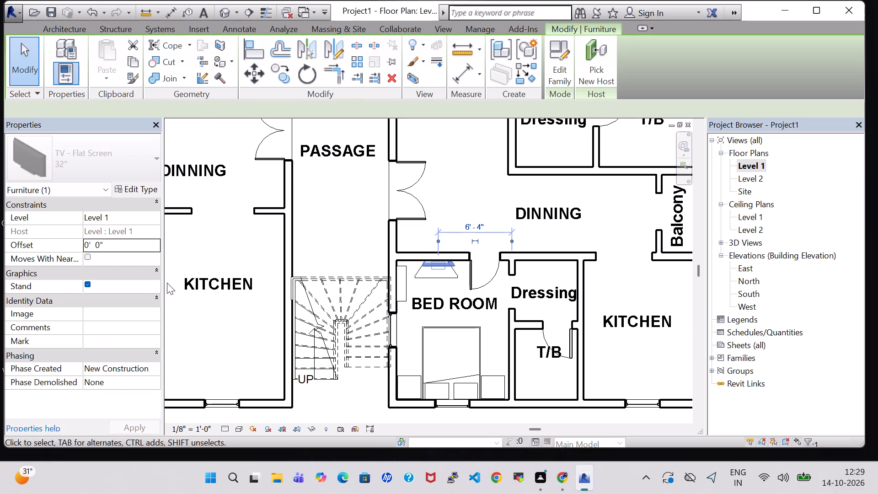
pyautogui.click(91, 242)
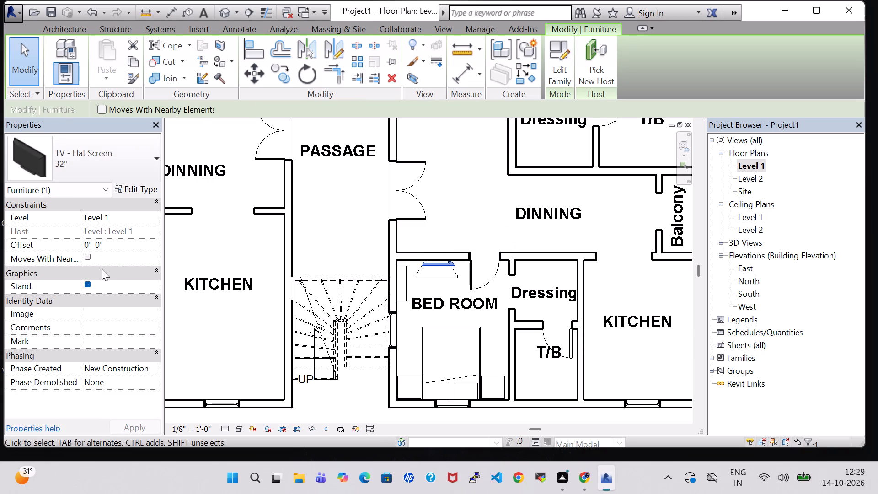
pyautogui.press('Left')
pyautogui.press('BackSpace')
pyautogui.press('3')
pyautogui.press('Return')
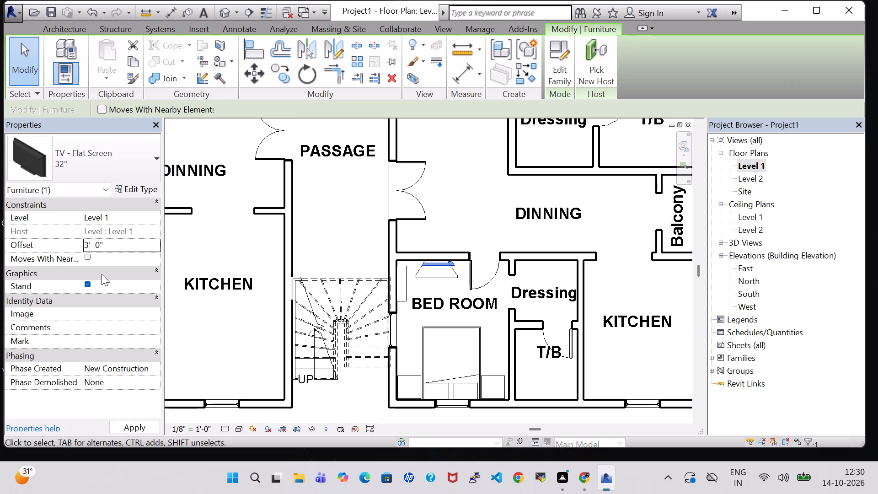
pyautogui.scroll(-2, 253, 262)
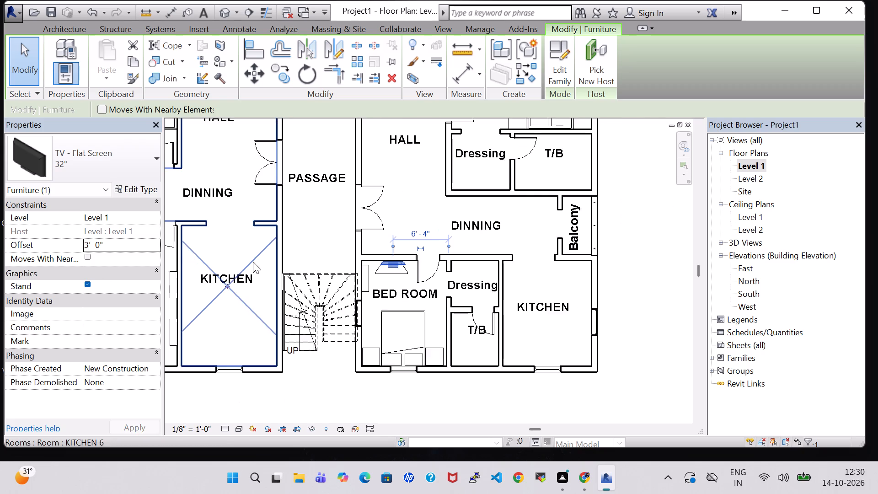
# Set the offset of the flat screen TV in the left apartment's bedroom beside the kitchen to 3' 0".
pyautogui.scroll(-2, 253, 262)
pyautogui.moveTo(253, 260); pyautogui.dragTo(369, 300, button='middle')
pyautogui.scroll(1, 265, 299)
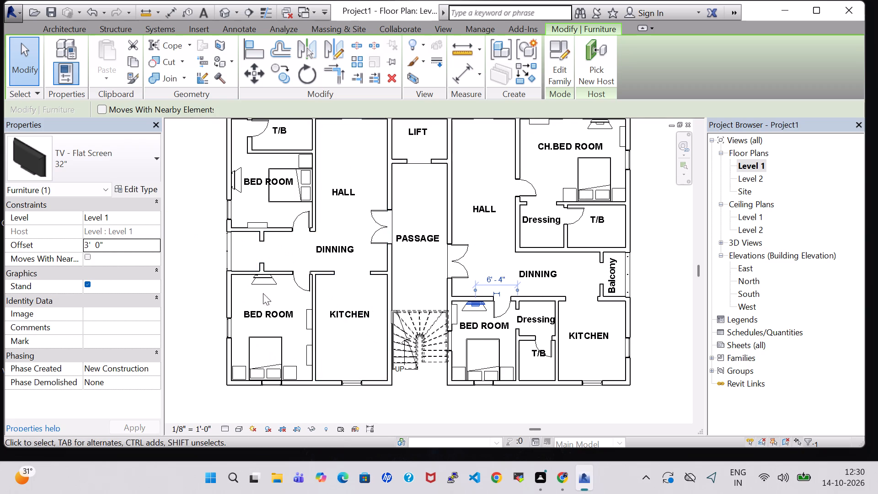
pyautogui.moveTo(265, 236); pyautogui.dragTo(314, 268, button='middle')
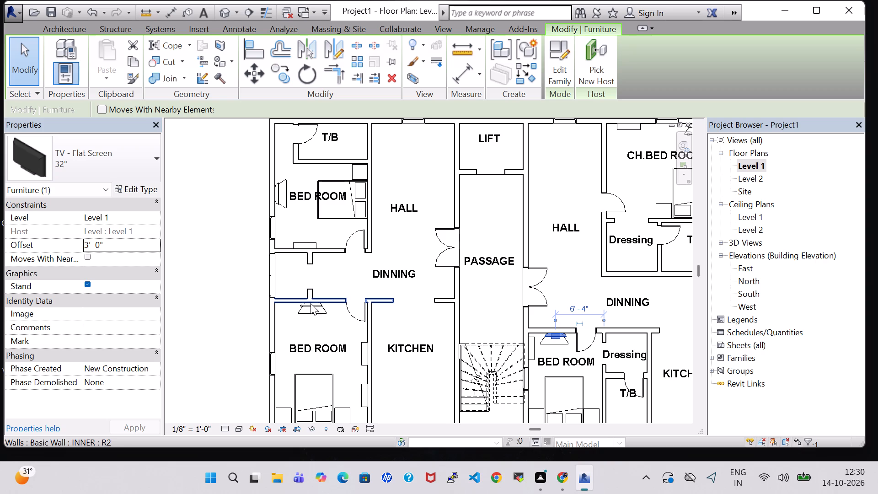
pyautogui.click(311, 310)
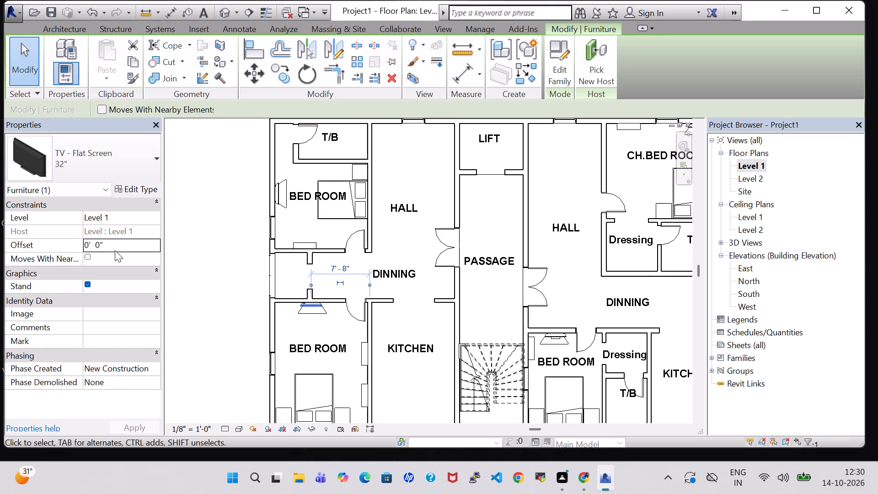
pyautogui.click(90, 243)
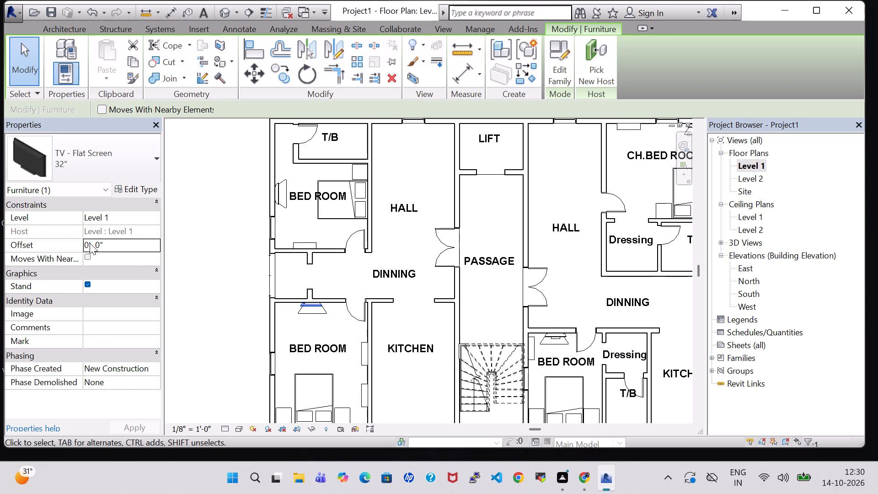
pyautogui.press('BackSpace')
pyautogui.press('3')
pyautogui.press('Return')
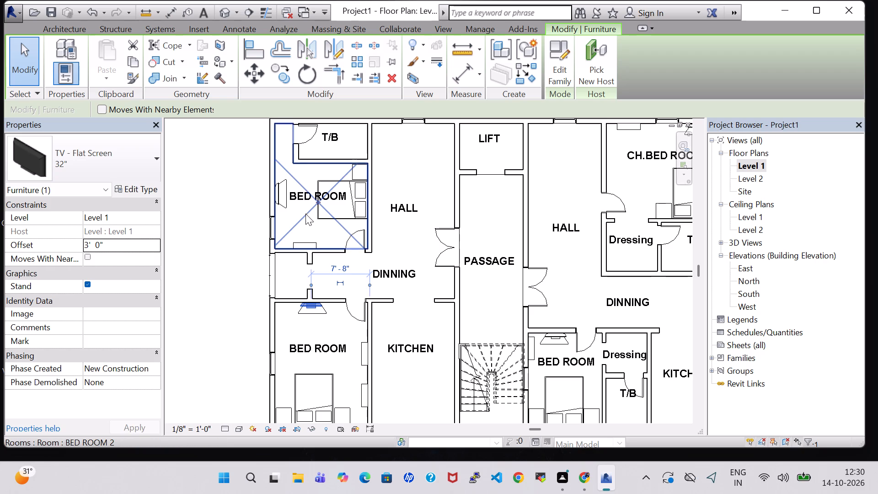
# Set the offset of the flat screen TV in the left apartment's bedroom below the T/B to 3' 0".
pyautogui.moveTo(294, 214); pyautogui.dragTo(303, 316, button='middle')
pyautogui.middleClick(303, 316)
pyautogui.scroll(4, 303, 314)
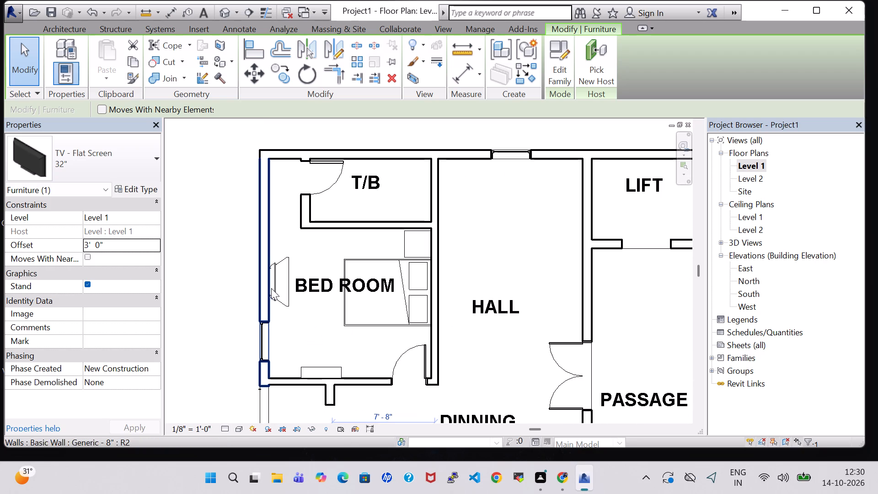
pyautogui.click(278, 288)
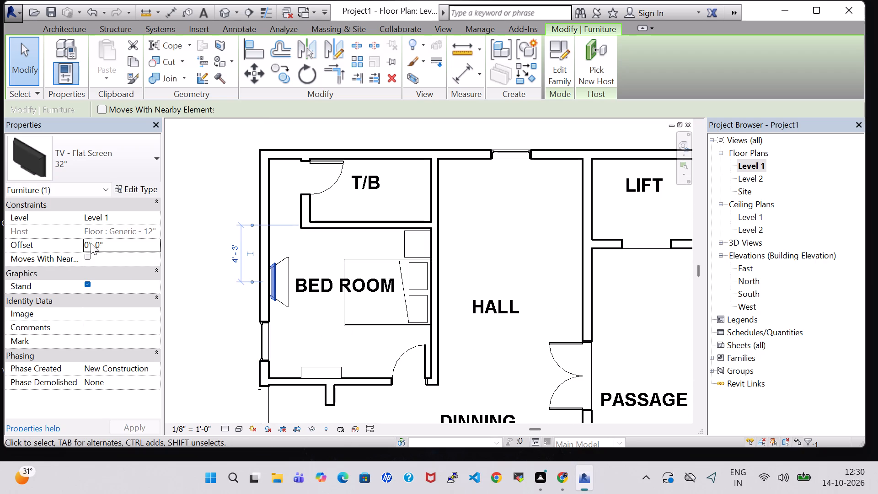
pyautogui.click(89, 246)
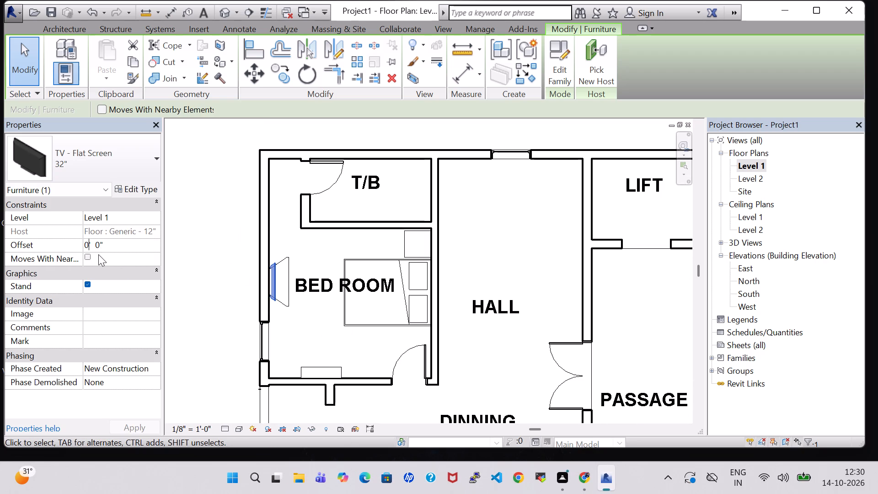
pyautogui.press('BackSpace')
pyautogui.press('3')
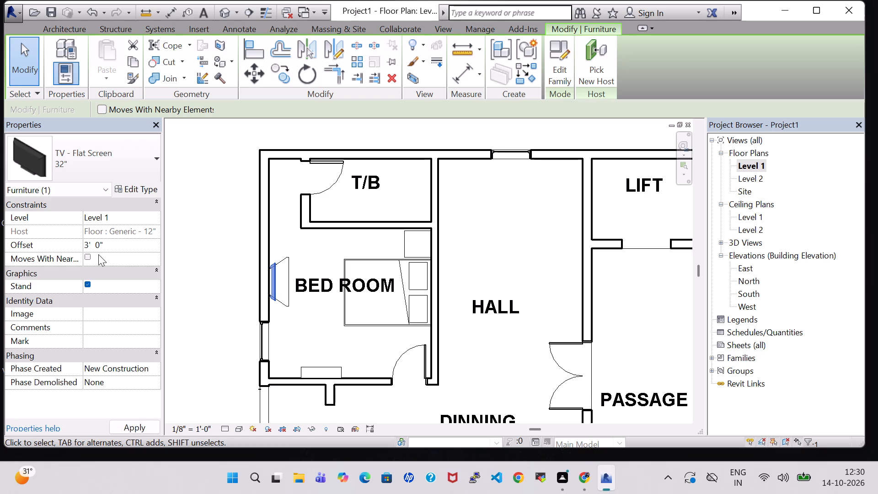
pyautogui.press('Return')
# Check the heights of the bedroom TVs above their stands across the building in the 3D view.
pyautogui.scroll(-2, 567, 295)
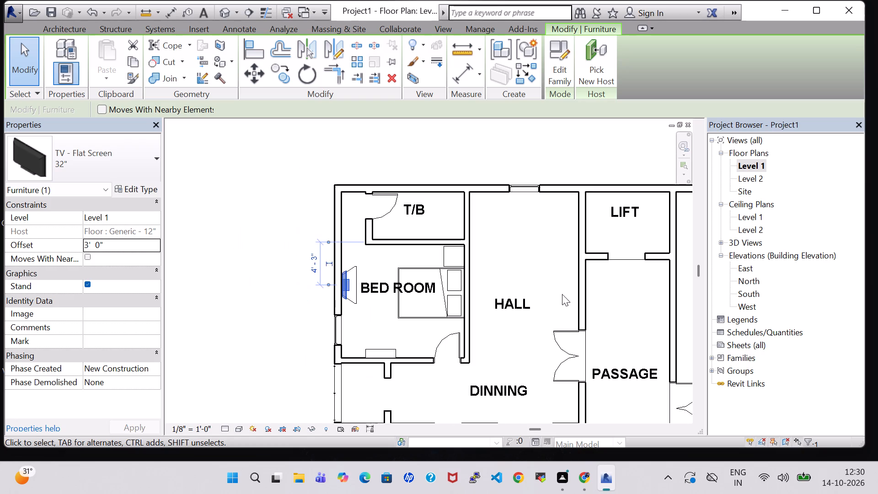
pyautogui.scroll(-1, 560, 285)
pyautogui.moveTo(560, 280); pyautogui.dragTo(420, 230, button='middle')
pyautogui.scroll(-1, 428, 220)
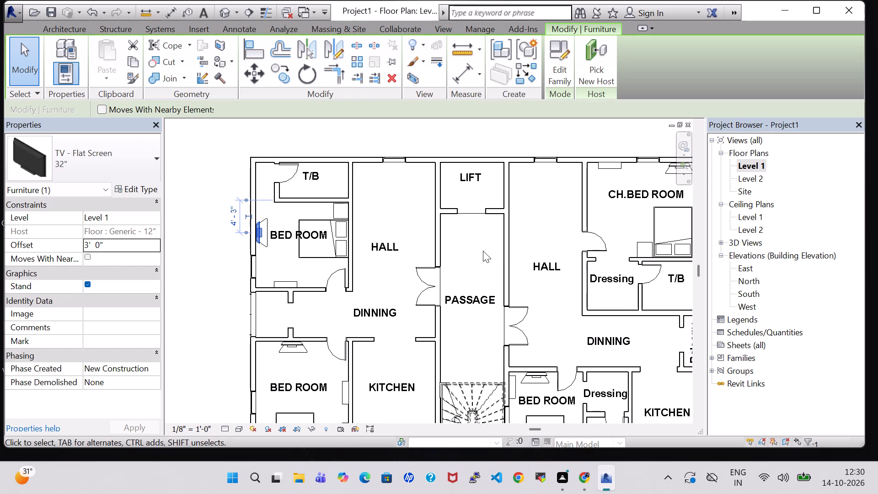
pyautogui.moveTo(483, 251); pyautogui.dragTo(443, 235, button='middle')
pyautogui.scroll(-1, 443, 233)
pyautogui.moveTo(443, 233); pyautogui.dragTo(439, 228, button='middle')
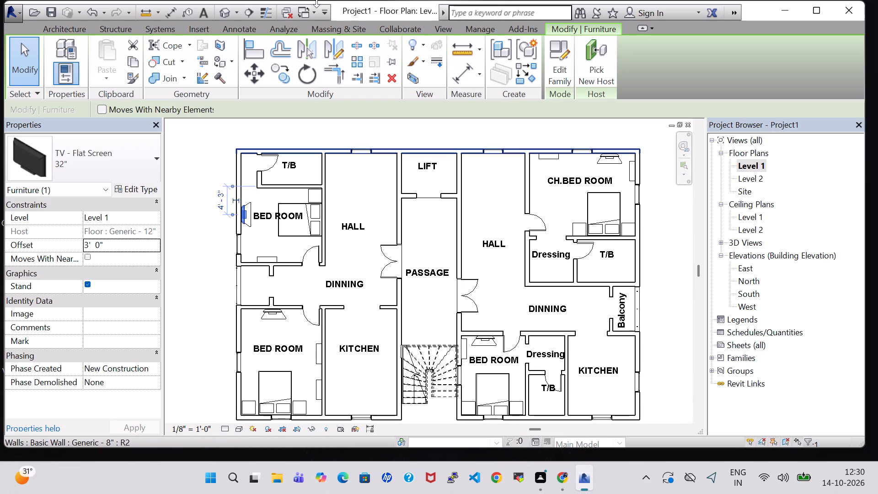
pyautogui.click(228, 6)
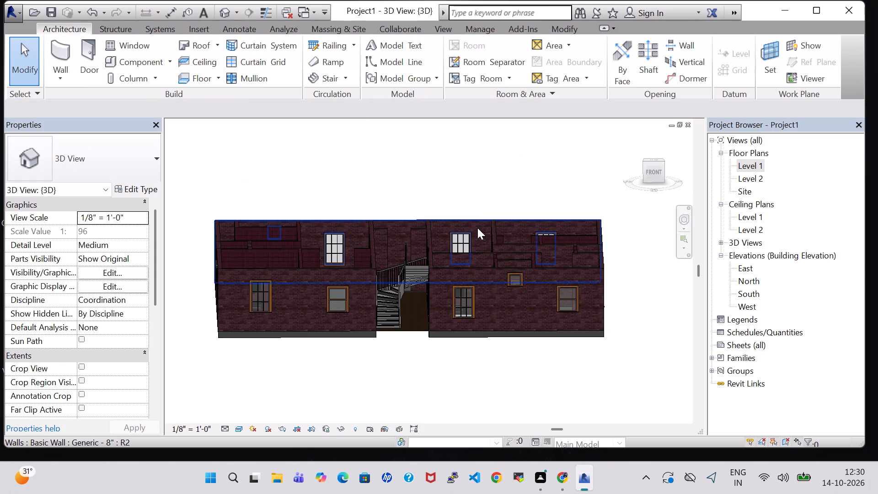
pyautogui.keyDown('shift'); pyautogui.moveTo(514, 172); pyautogui.dragTo(567, 362, button='middle'); pyautogui.keyUp('shift')
pyautogui.keyDown('shift'); pyautogui.moveTo(562, 364); pyautogui.dragTo(505, 260, button='middle'); pyautogui.keyUp('shift')
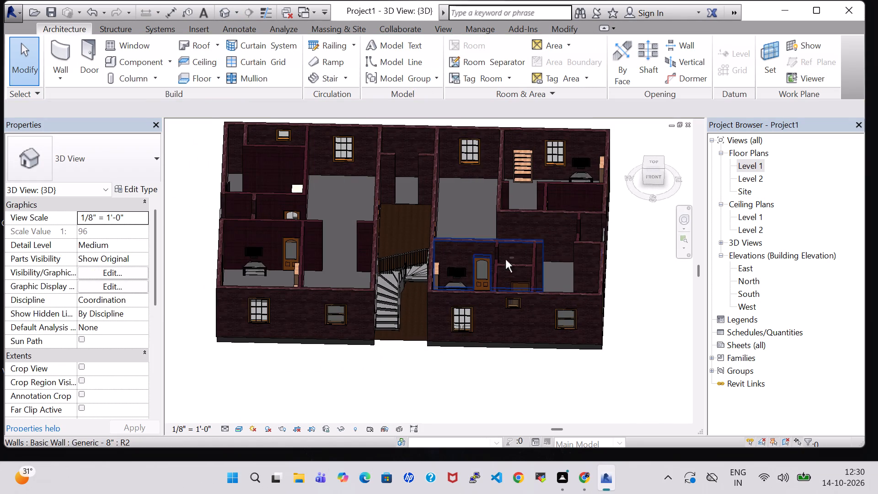
pyautogui.keyDown('shift'); pyautogui.moveTo(482, 194); pyautogui.dragTo(482, 201, button='middle'); pyautogui.keyUp('shift')
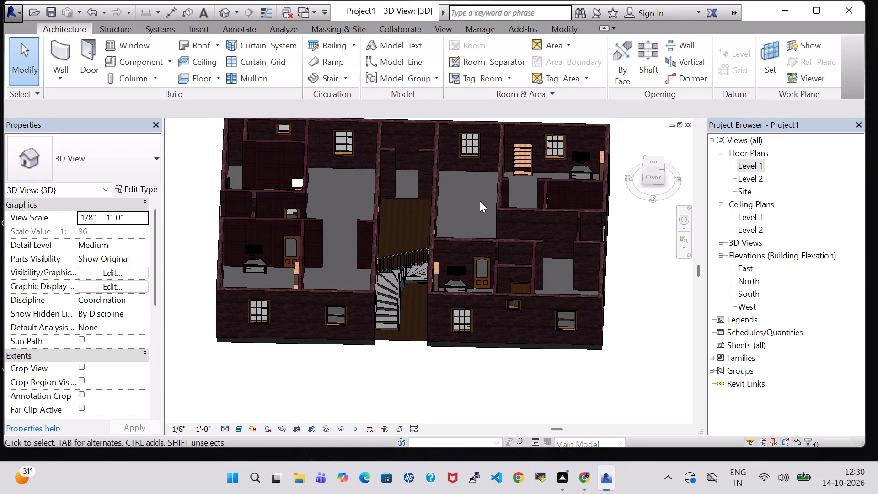
# On the Level 1 plan, change the flat screen TV in the left apartment's bedroom below the T/B to the 50" type.
pyautogui.doubleClick(748, 167)
pyautogui.scroll(-3, 498, 271)
pyautogui.scroll(3, 350, 275)
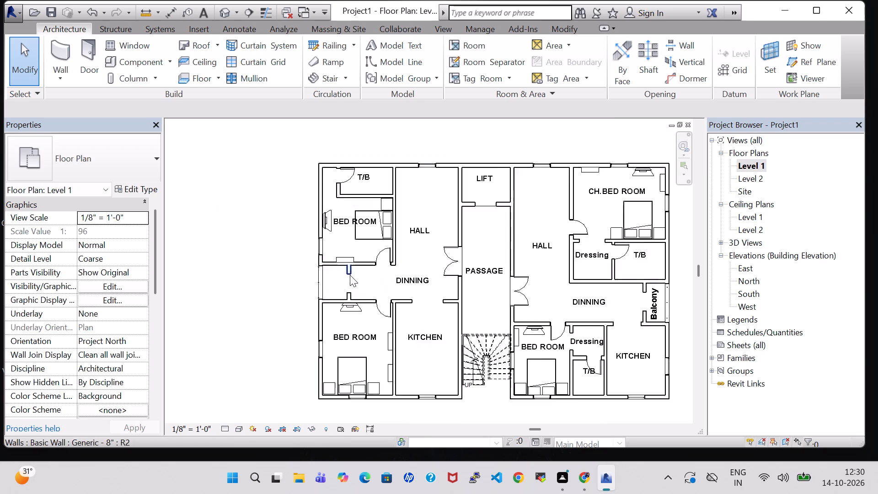
pyautogui.click(322, 205)
pyautogui.click(121, 155)
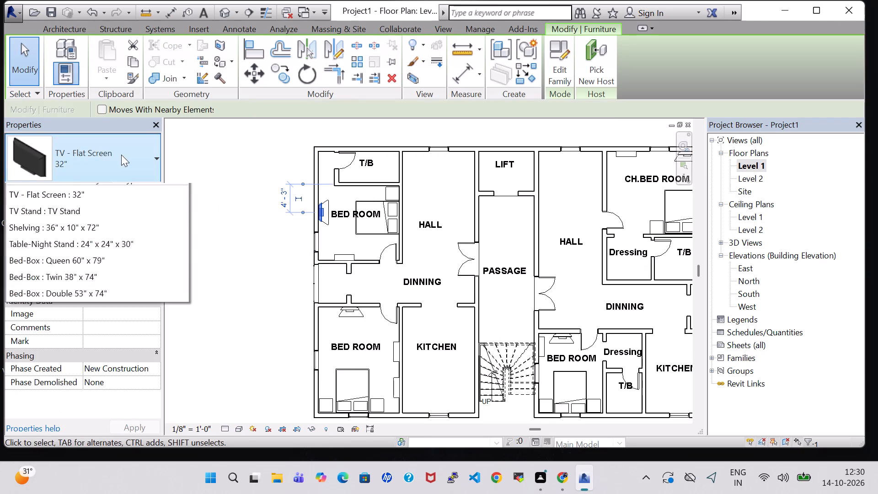
pyautogui.scroll(-1, 83, 283)
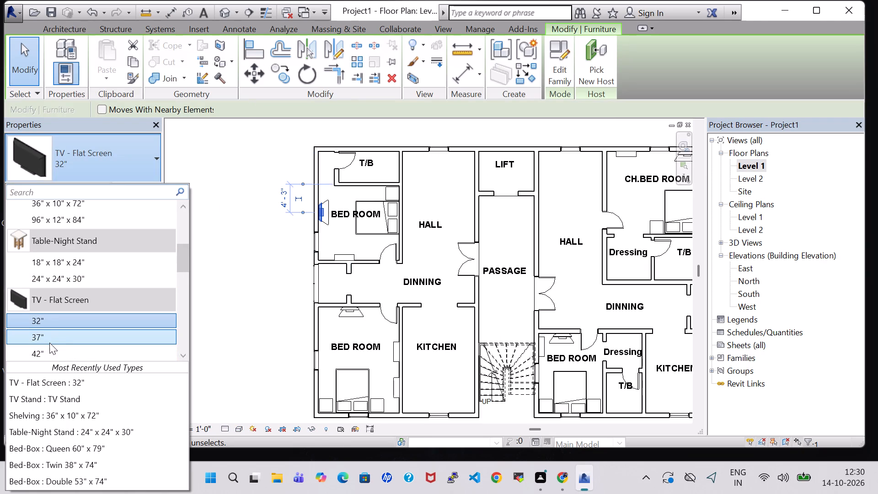
pyautogui.scroll(-1, 49, 343)
pyautogui.click(57, 348)
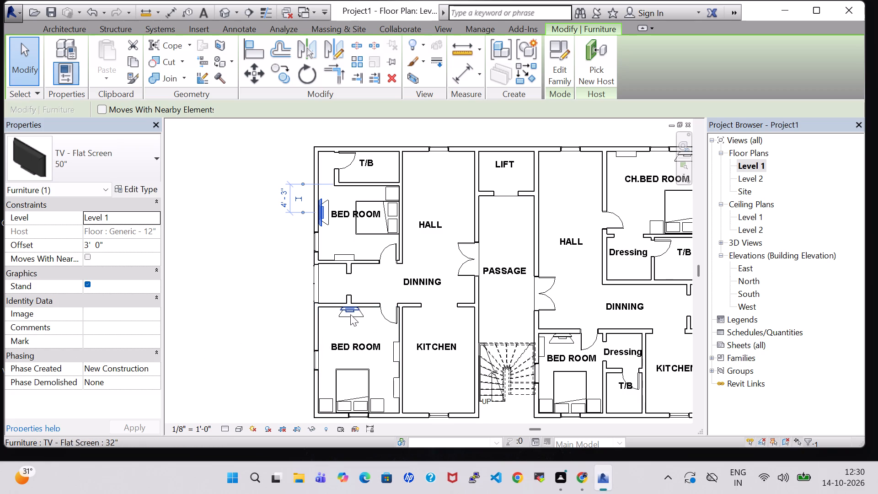
# Change the flat screen TV in the left apartment's bedroom beside the kitchen to the 50" type.
pyautogui.click(350, 313)
pyautogui.click(76, 186)
pyautogui.click(102, 158)
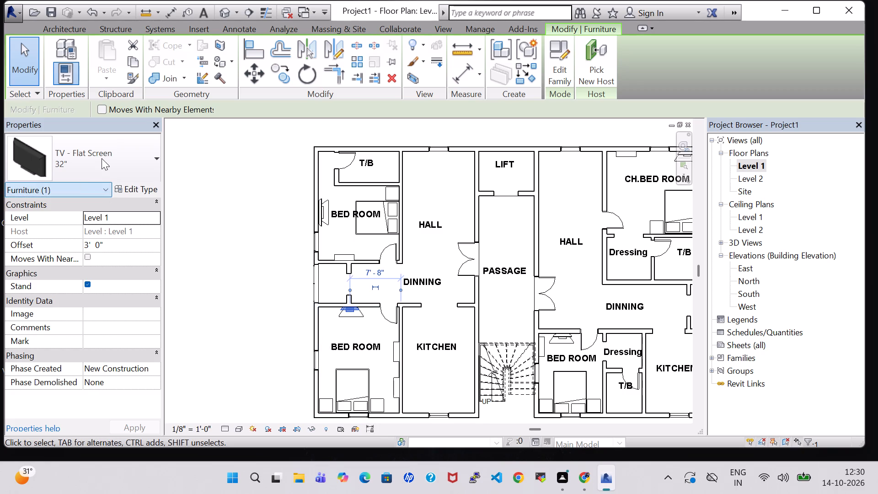
pyautogui.click(140, 148)
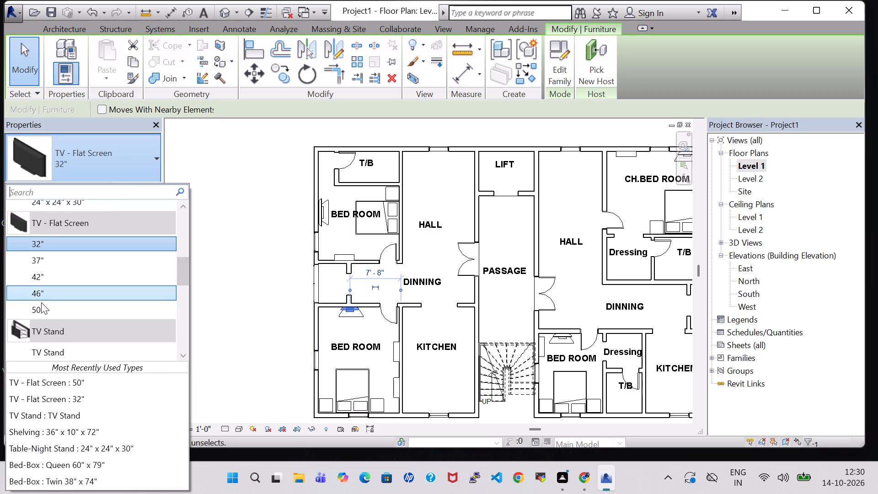
pyautogui.click(43, 306)
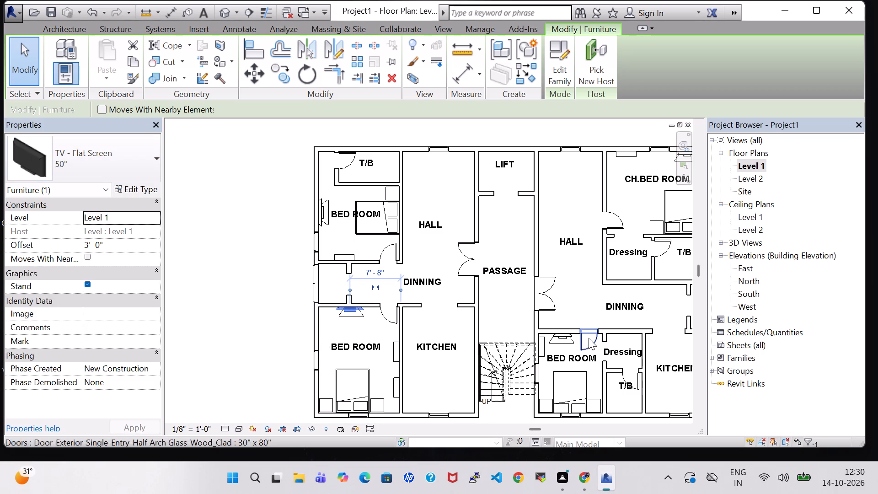
# Change the flat screen TV in the bedroom beside the staircase to the 50" type.
pyautogui.click(567, 338)
pyautogui.click(83, 152)
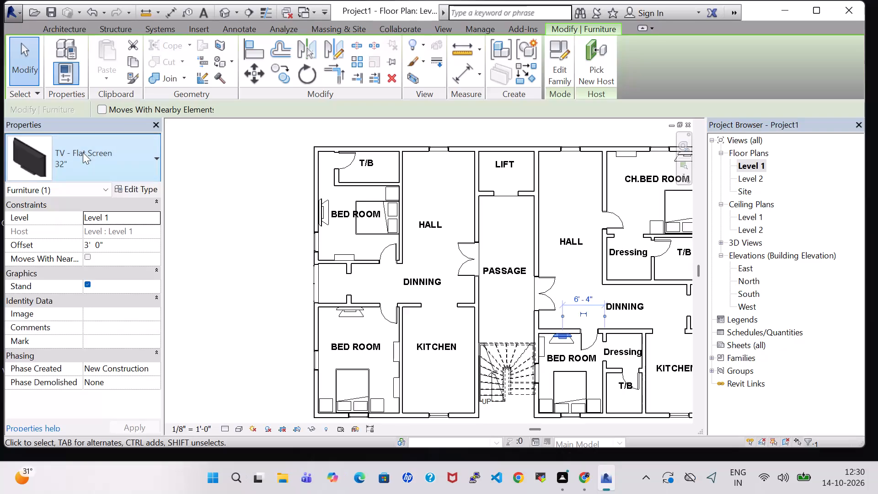
pyautogui.click(41, 306)
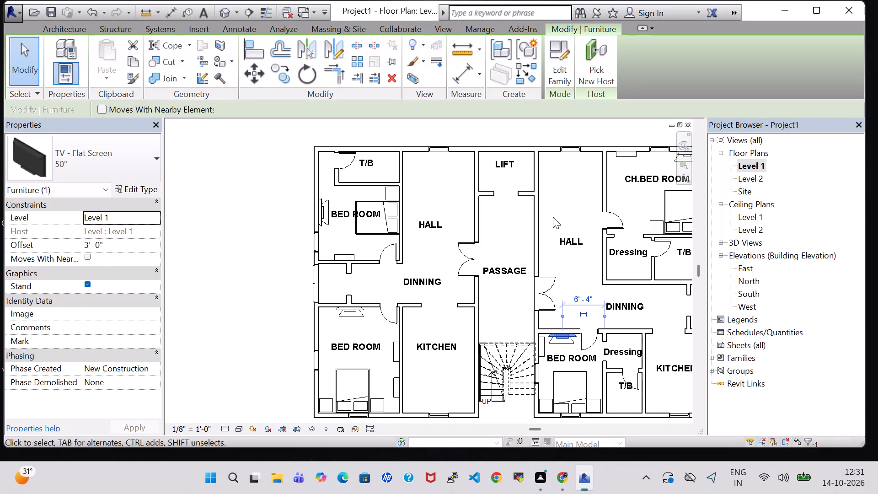
# Change the CH.BED ROOM flat screen TV to the 50" type and deselect it.
pyautogui.moveTo(648, 199); pyautogui.dragTo(530, 197, button='middle')
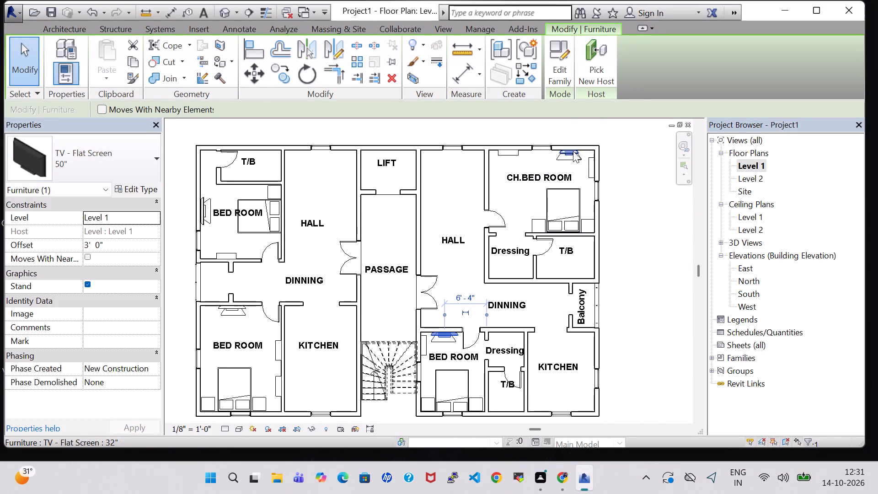
pyautogui.click(573, 151)
pyautogui.click(108, 165)
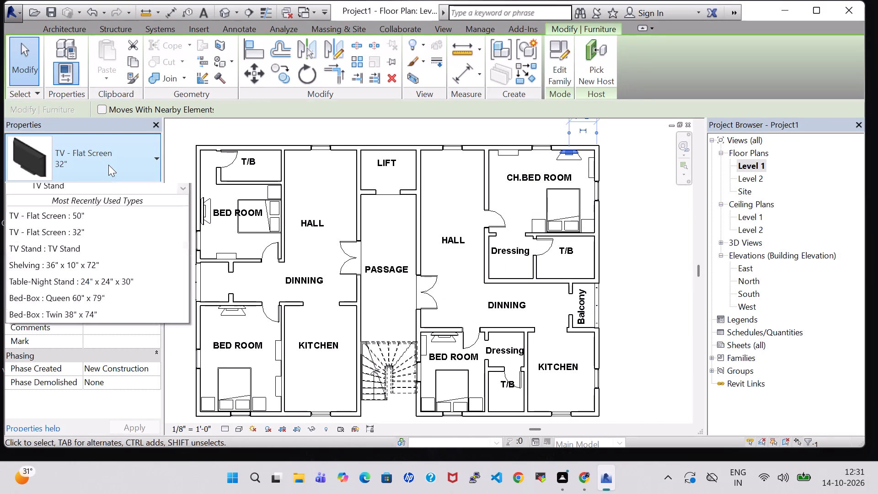
pyautogui.click(44, 311)
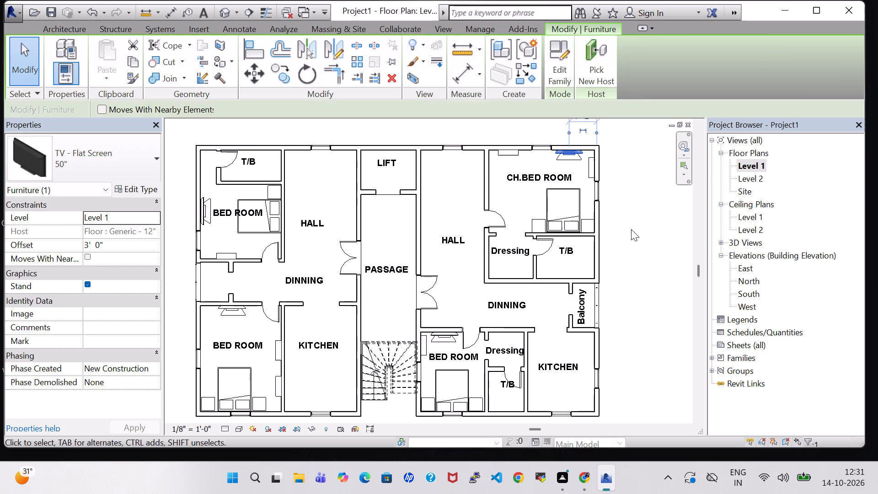
pyautogui.click(631, 229)
# Load the Dresser family from the library's Storage folder for component placement.
pyautogui.scroll(-2, 640, 224)
pyautogui.moveTo(640, 224); pyautogui.dragTo(636, 213, button='middle')
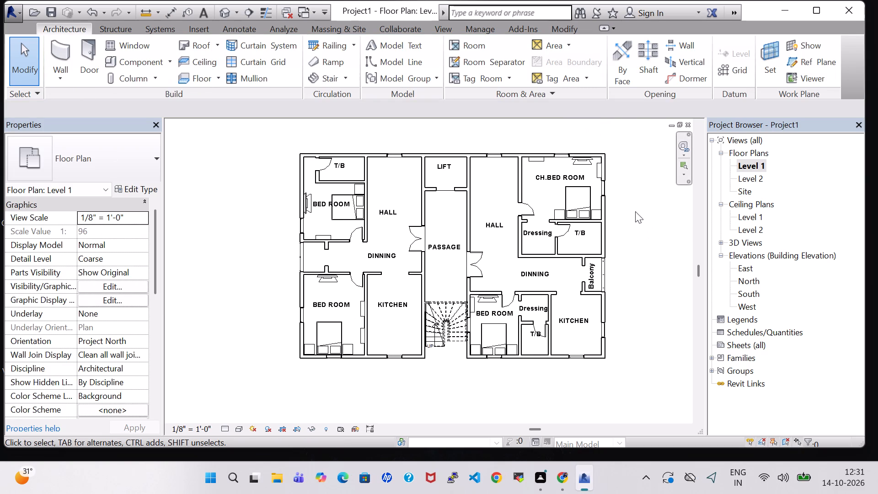
pyautogui.click(133, 61)
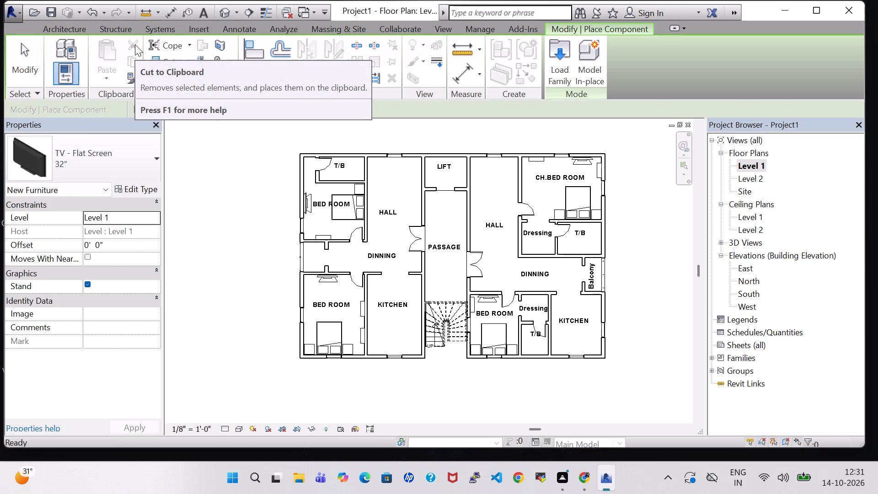
pyautogui.click(557, 70)
pyautogui.scroll(-1, 600, 217)
pyautogui.doubleClick(519, 297)
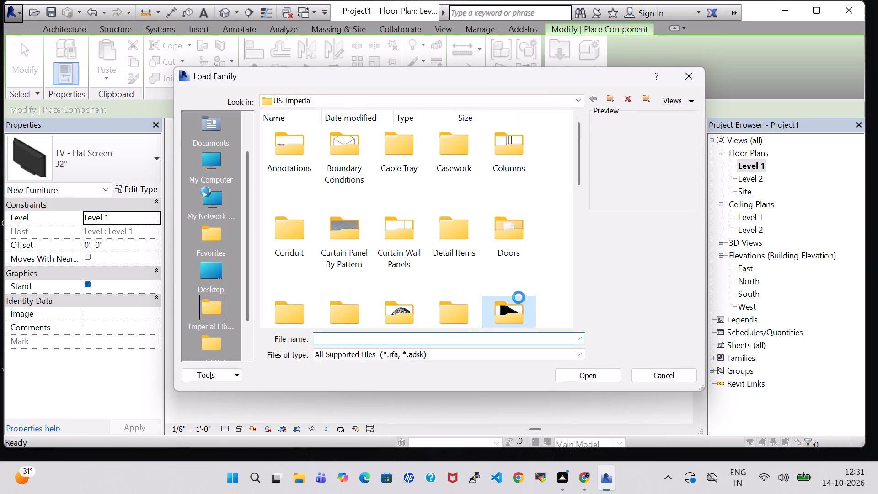
pyautogui.doubleClick(393, 148)
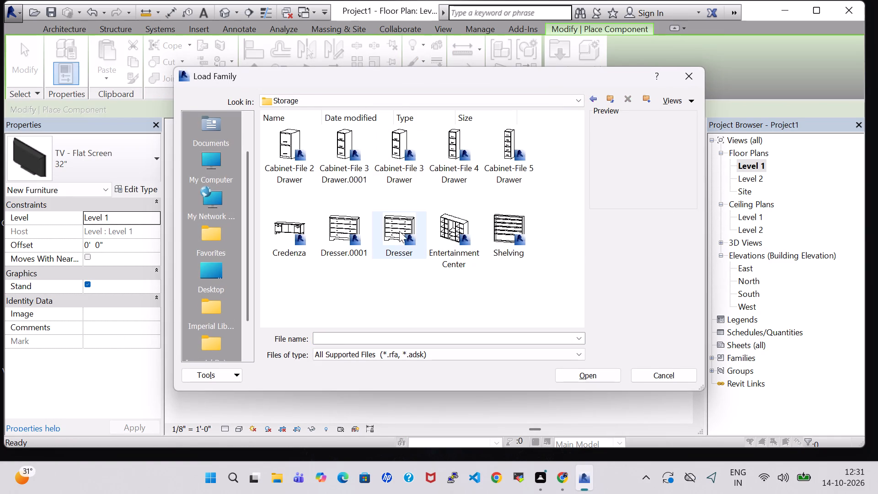
pyautogui.click(396, 231)
pyautogui.click(592, 373)
# Place 48" x 72" x 24" dressers in the right apartment's two Dressing rooms, one near the lower wall below CH.BED ROOM, one against the other's upper wall.
pyautogui.scroll(5, 525, 253)
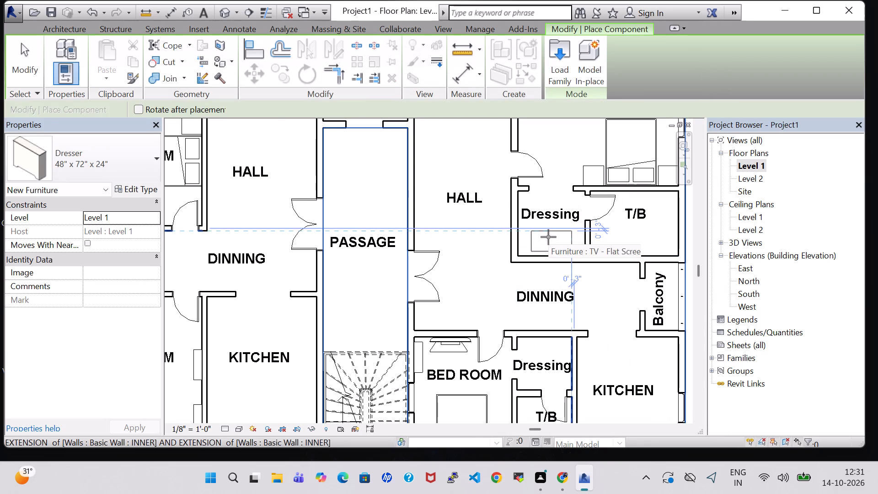
pyautogui.click(548, 237)
pyautogui.scroll(-2, 547, 238)
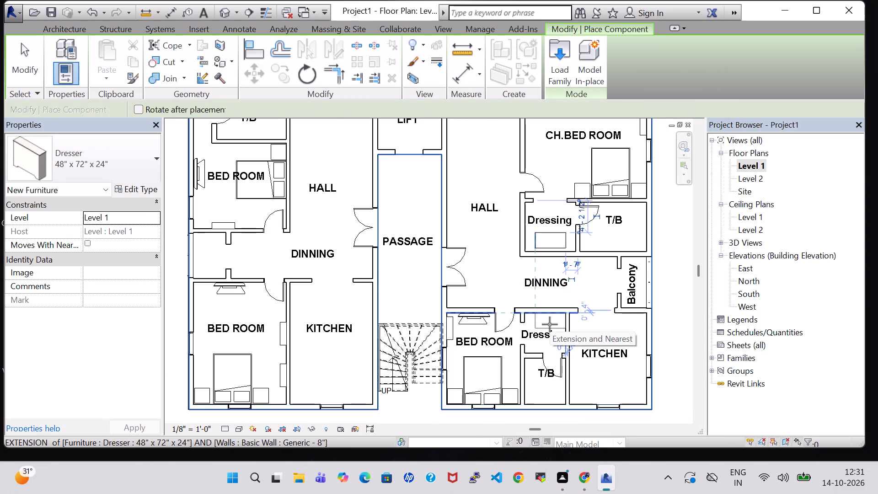
pyautogui.click(546, 325)
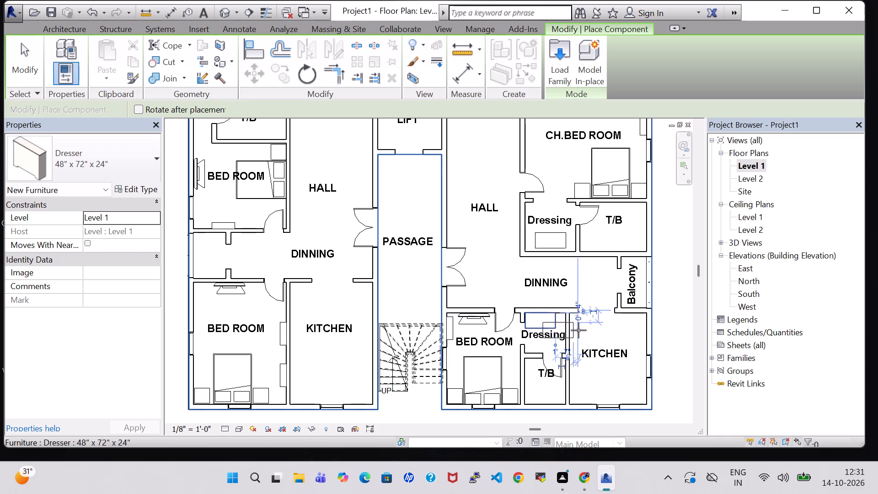
# Finish placing dressers and nudge the one in the lower Dressing room slightly to the right along its upper wall.
pyautogui.press('Escape')
pyautogui.press('Escape')
pyautogui.click(544, 326)
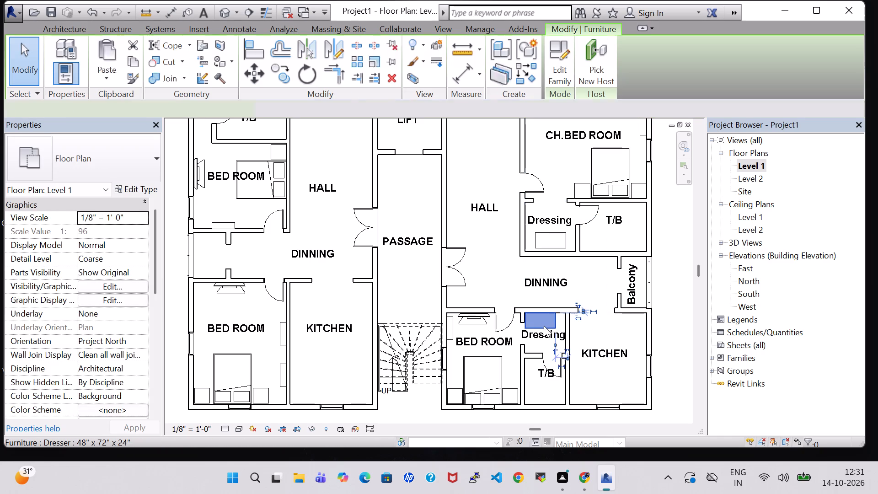
pyautogui.press('Right')
pyautogui.press('Right')
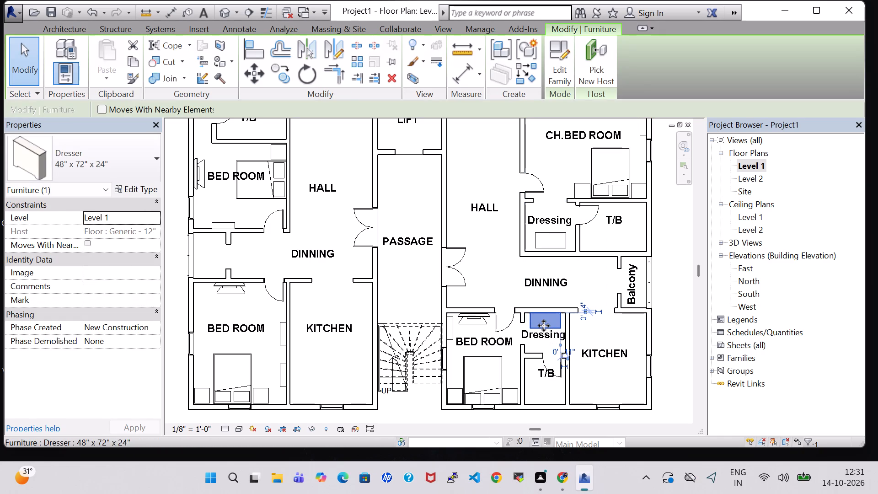
# Nudge the dresser in the Dressing room below CH.BED ROOM down toward its lower wall and deselect it.
pyautogui.click(552, 236)
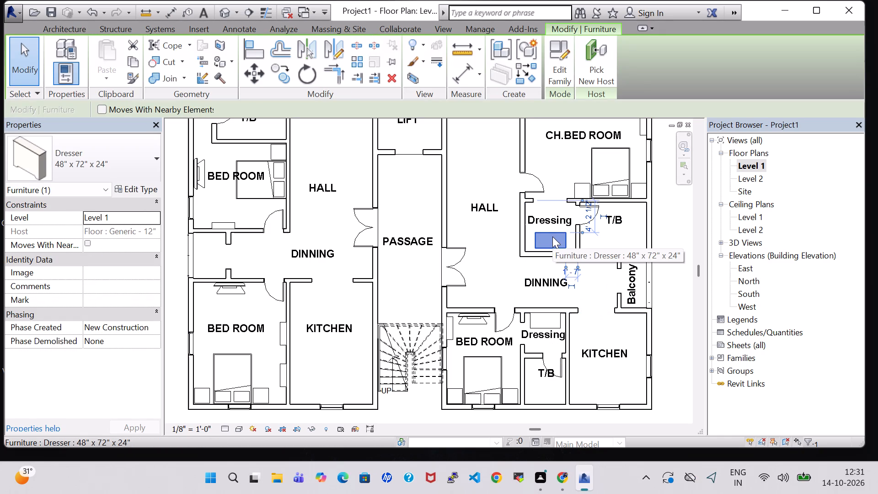
pyautogui.press('Down')
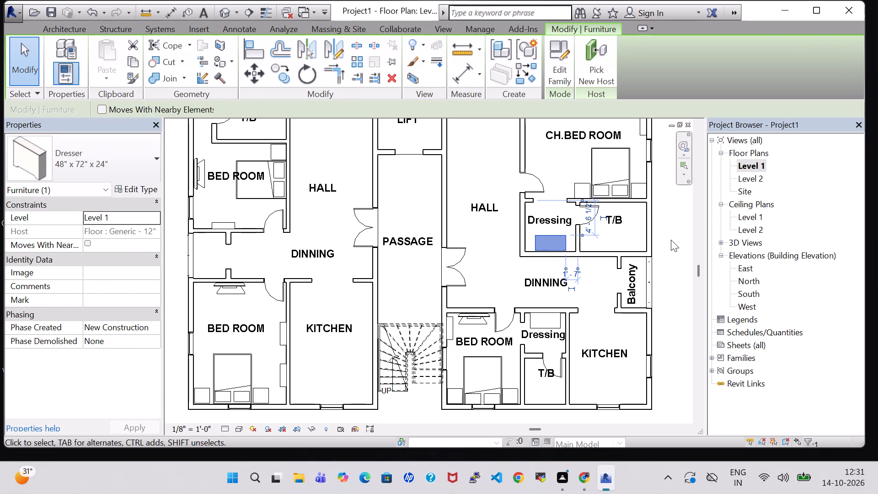
pyautogui.click(671, 240)
# In the 3D view, rotate the dresser in the Dressing room below CH.BED ROOM by 180° so its drawers face into the room.
pyautogui.click(218, 15)
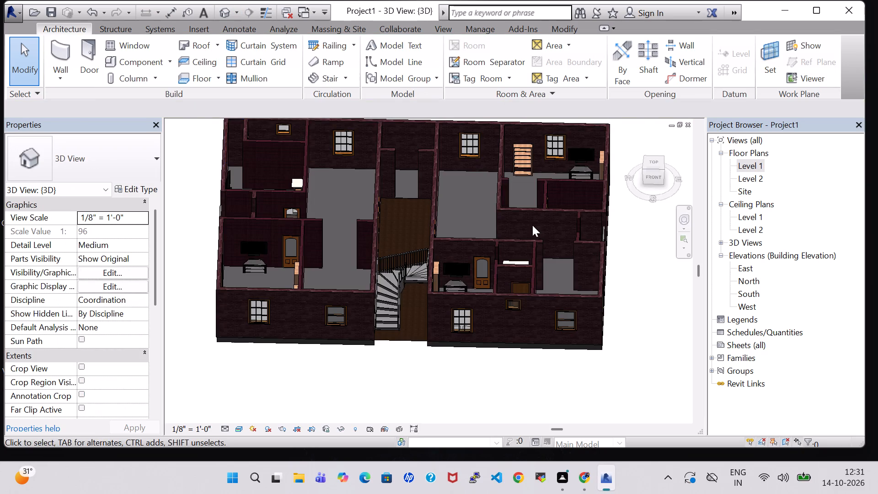
pyautogui.keyDown('shift'); pyautogui.moveTo(613, 276); pyautogui.dragTo(615, 364, button='middle'); pyautogui.keyUp('shift')
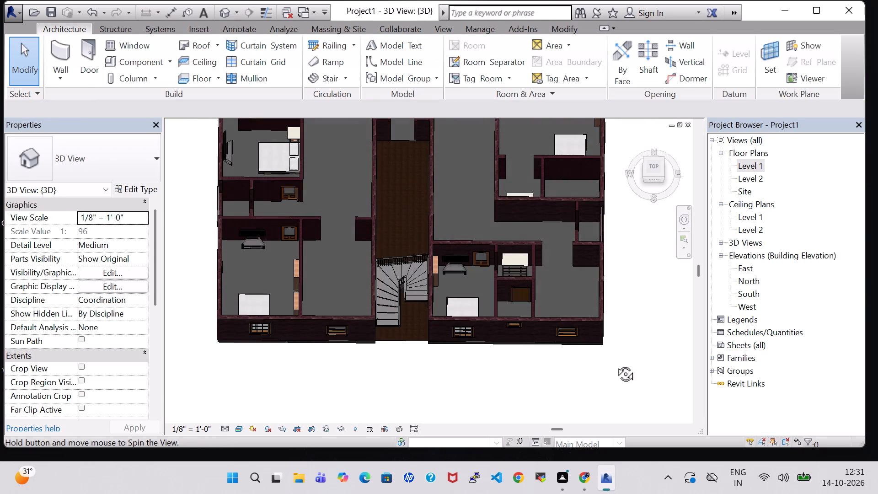
pyautogui.keyDown('shift'); pyautogui.moveTo(615, 364); pyautogui.dragTo(615, 365, button='middle'); pyautogui.keyUp('shift')
pyautogui.keyDown('shift'); pyautogui.moveTo(632, 265); pyautogui.dragTo(615, 350, button='middle'); pyautogui.keyUp('shift')
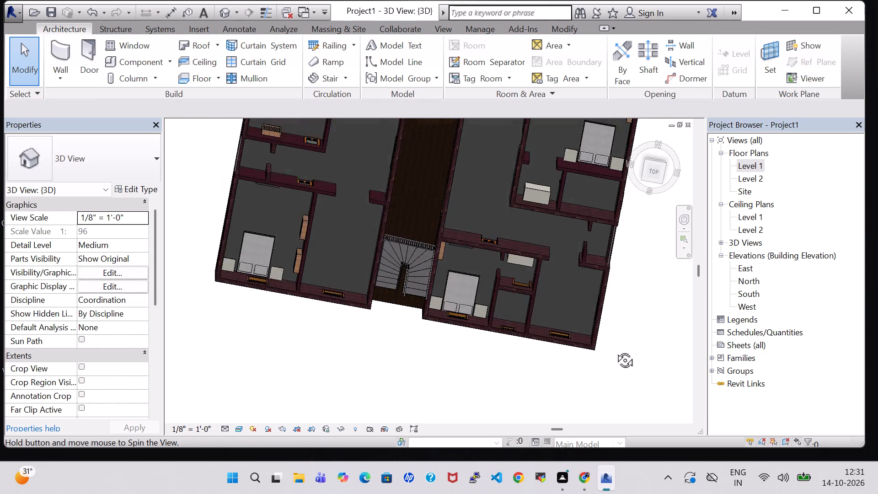
pyautogui.keyDown('shift'); pyautogui.moveTo(615, 350); pyautogui.dragTo(612, 363, button='middle'); pyautogui.keyUp('shift')
pyautogui.click(543, 196)
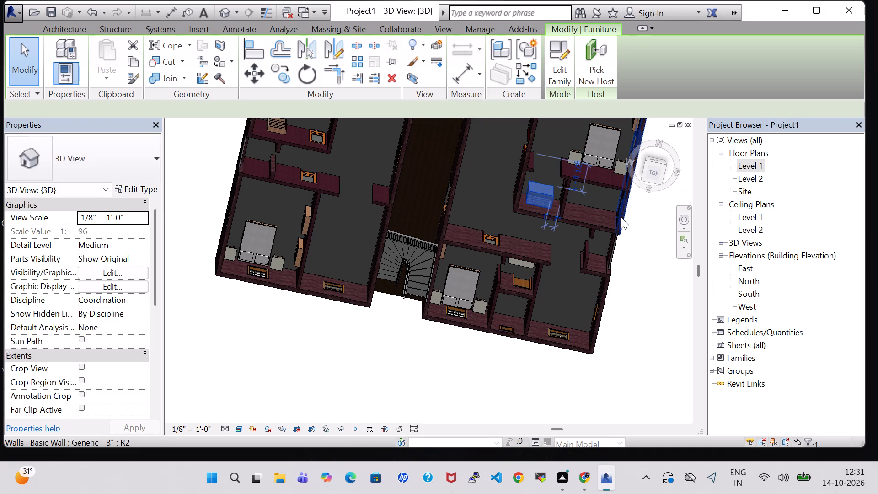
pyautogui.press('space')
pyautogui.press('space')
pyautogui.click(663, 311)
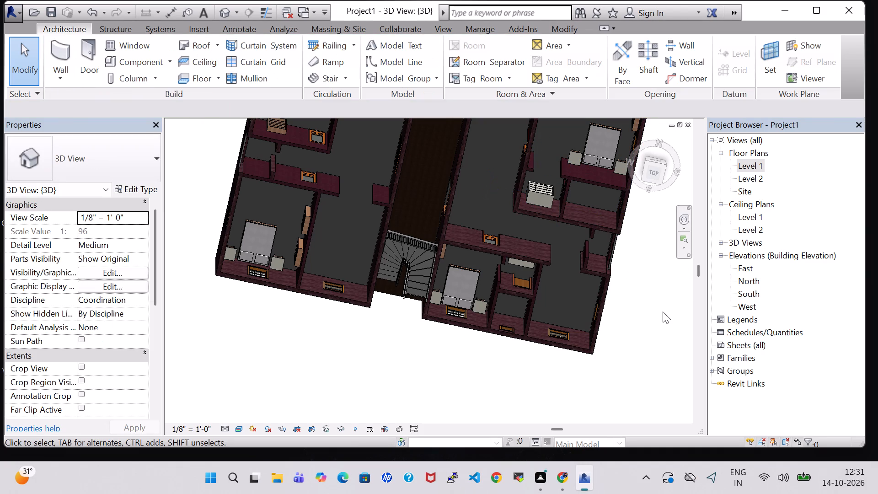
# Examine the furnished building in 3D from several angles, including the front, and return to the Level 1 floor plan.
pyautogui.keyDown('shift'); pyautogui.moveTo(663, 311); pyautogui.dragTo(648, 199, button='middle'); pyautogui.keyUp('shift')
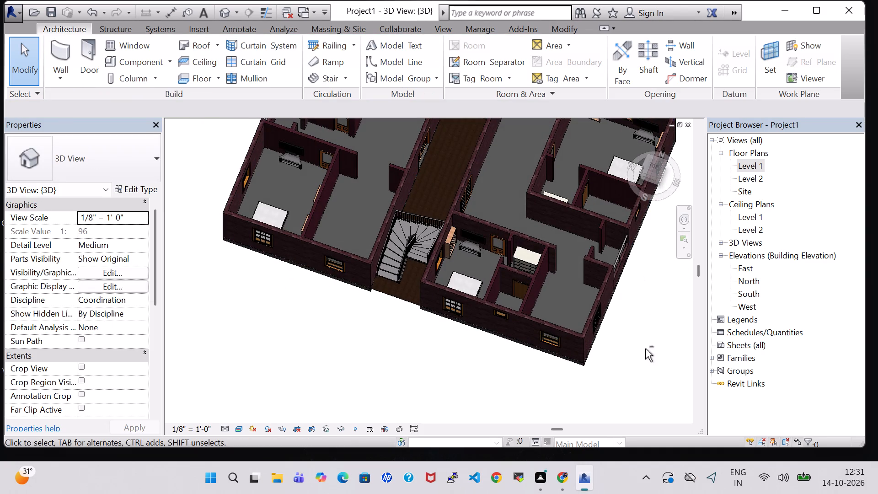
pyautogui.keyDown('shift'); pyautogui.moveTo(645, 349); pyautogui.dragTo(667, 196, button='middle'); pyautogui.keyUp('shift')
pyautogui.keyDown('shift'); pyautogui.moveTo(444, 371); pyautogui.dragTo(493, 340, button='middle'); pyautogui.keyUp('shift')
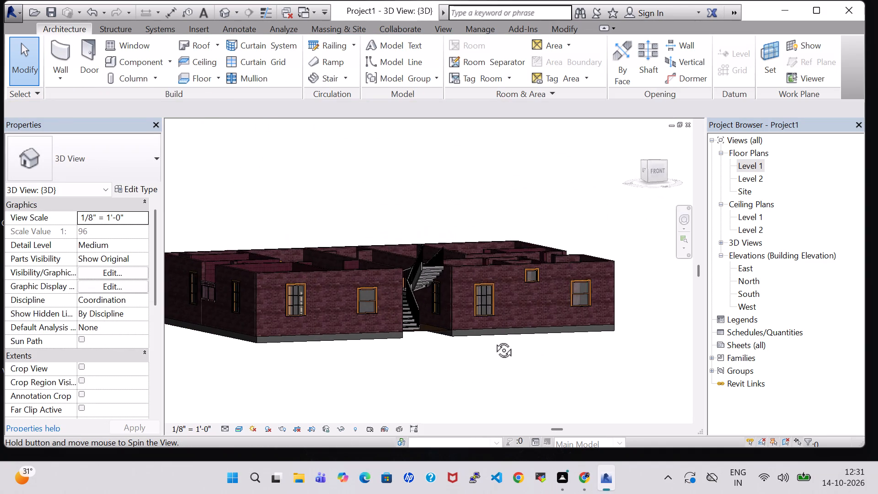
pyautogui.keyDown('shift'); pyautogui.moveTo(493, 340); pyautogui.dragTo(452, 335, button='middle'); pyautogui.keyUp('shift')
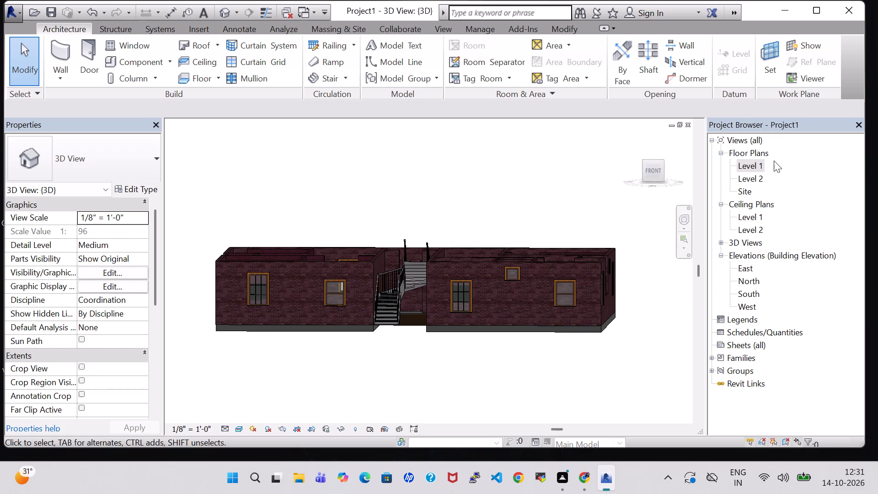
pyautogui.doubleClick(761, 161)
pyautogui.scroll(-3, 613, 173)
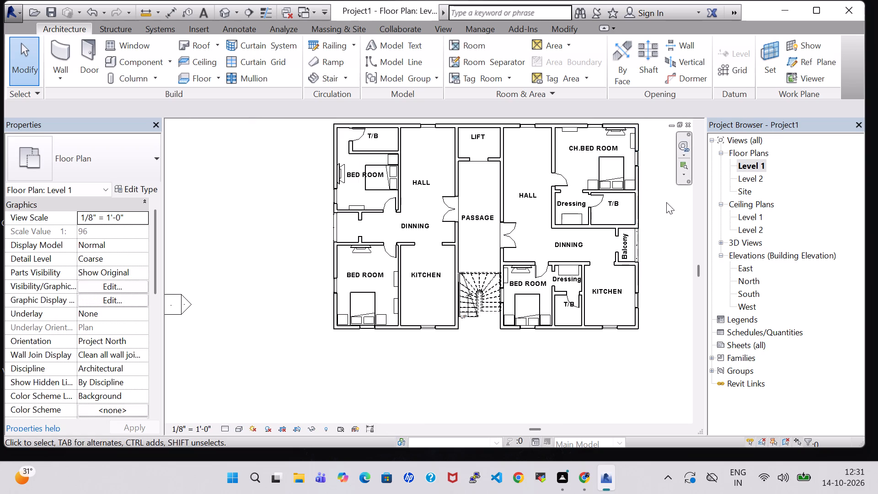
pyautogui.moveTo(666, 203); pyautogui.dragTo(608, 233, button='middle')
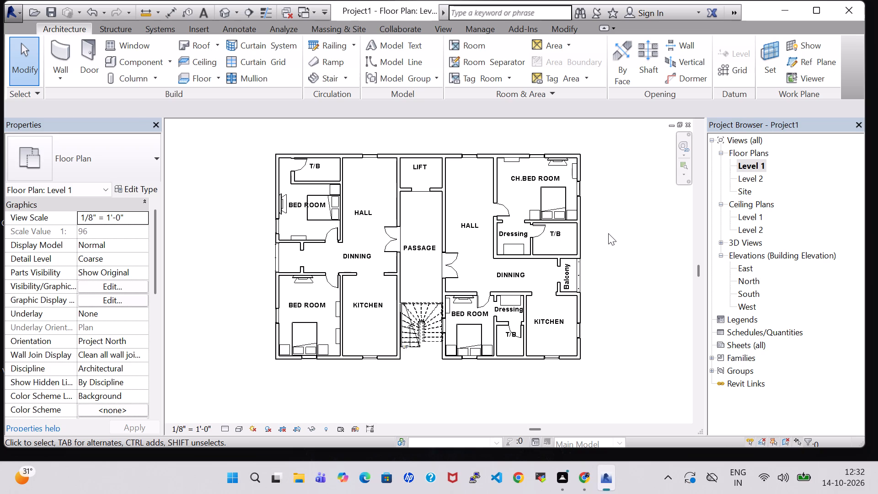
pyautogui.moveTo(608, 233); pyautogui.dragTo(602, 231, button='middle')
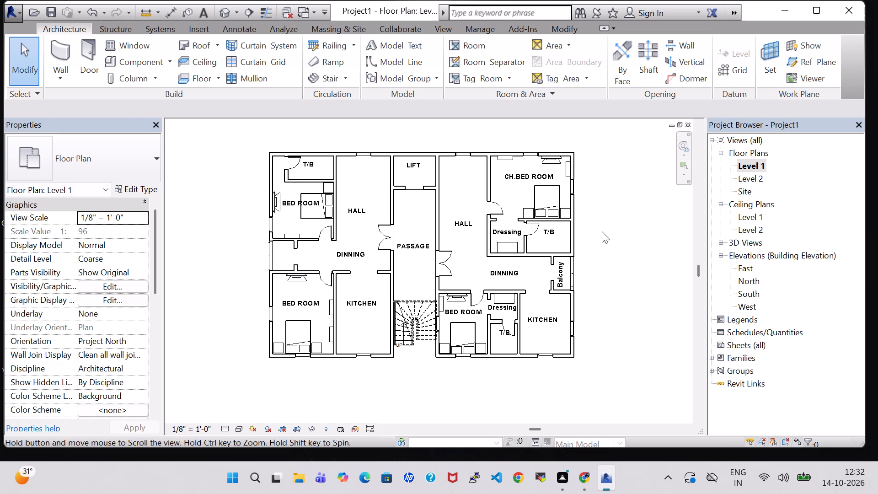
pyautogui.middleClick(602, 231)
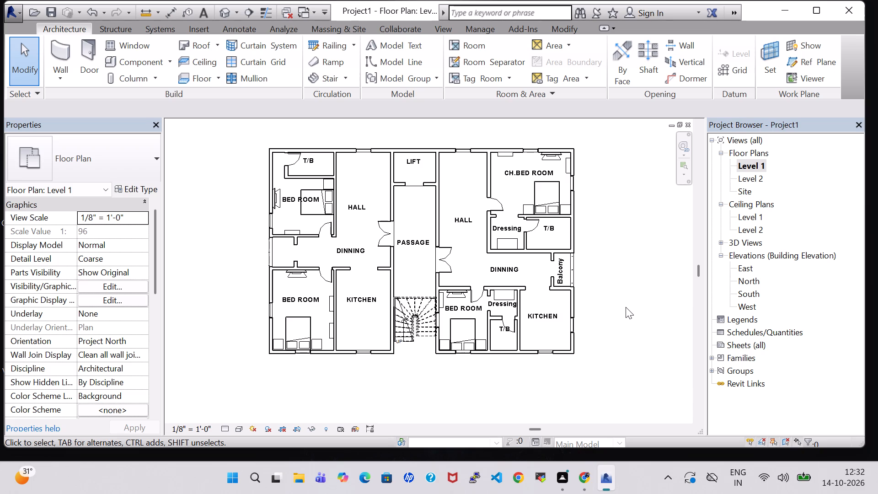
pyautogui.moveTo(626, 305); pyautogui.dragTo(626, 292, button='middle')
pyautogui.moveTo(630, 262); pyautogui.dragTo(620, 307, button='middle')
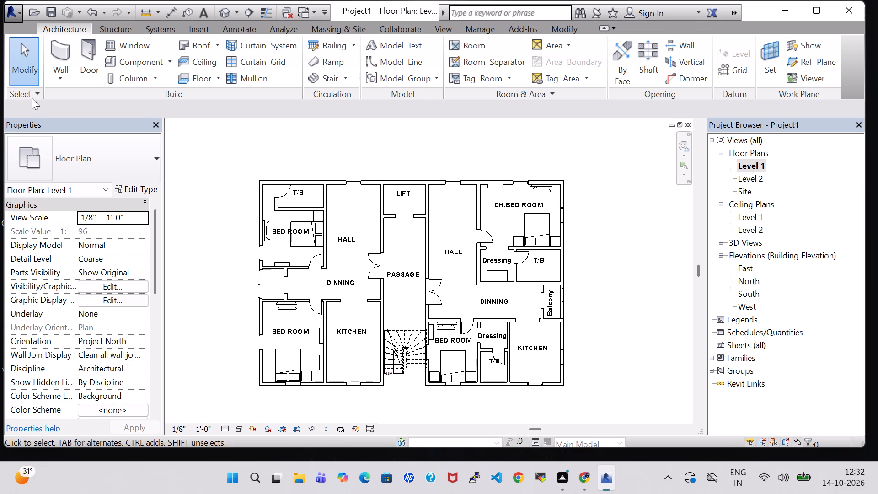
# Load the Tub-Free Standing-3D family from the library's Plumbing > Architectural > Fixtures > Bathtubs folder for component placement.
pyautogui.click(134, 54)
pyautogui.click(146, 69)
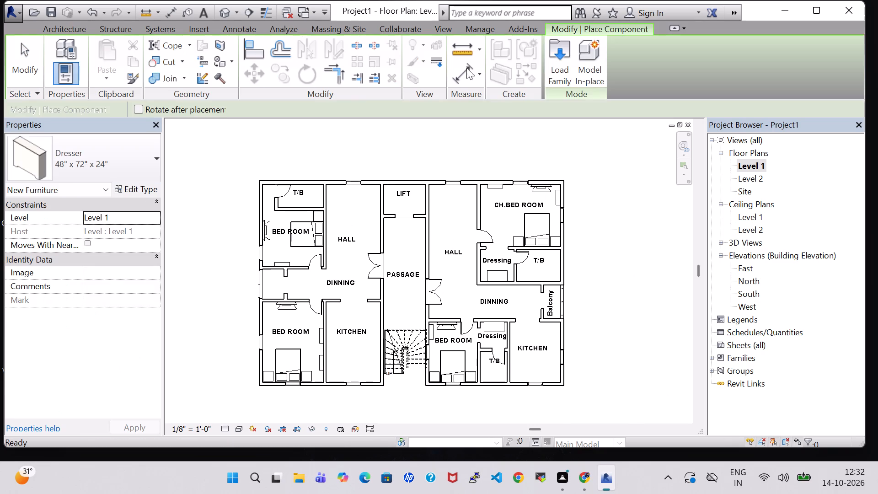
pyautogui.click(562, 73)
pyautogui.scroll(-2, 513, 147)
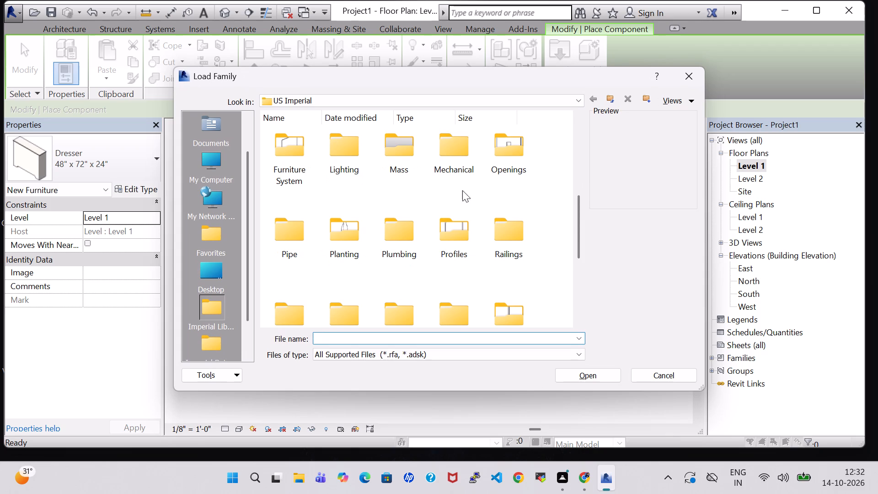
pyautogui.doubleClick(397, 233)
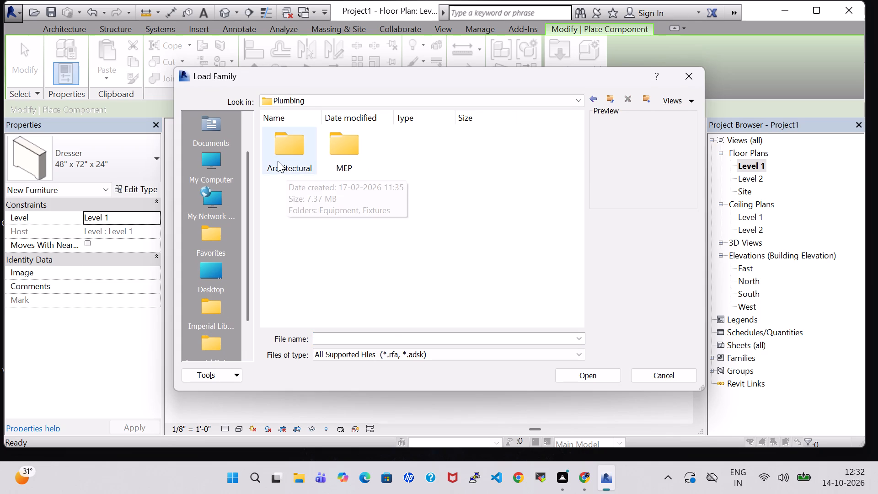
pyautogui.doubleClick(278, 161)
pyautogui.doubleClick(347, 148)
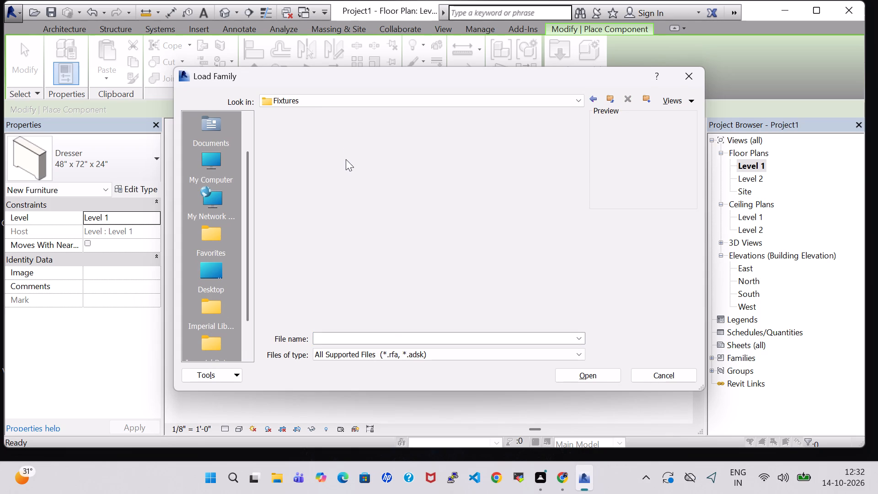
pyautogui.doubleClick(298, 156)
pyautogui.click(341, 139)
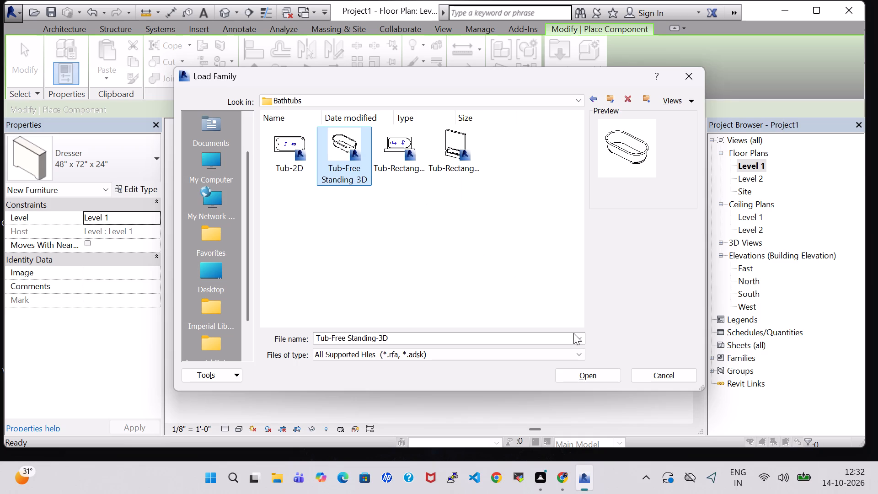
pyautogui.click(594, 373)
# Place a 30" x 60" free-standing tub horizontally in the T/B below CH.BED ROOM, against the outer wall near the upper wall.
pyautogui.scroll(5, 534, 318)
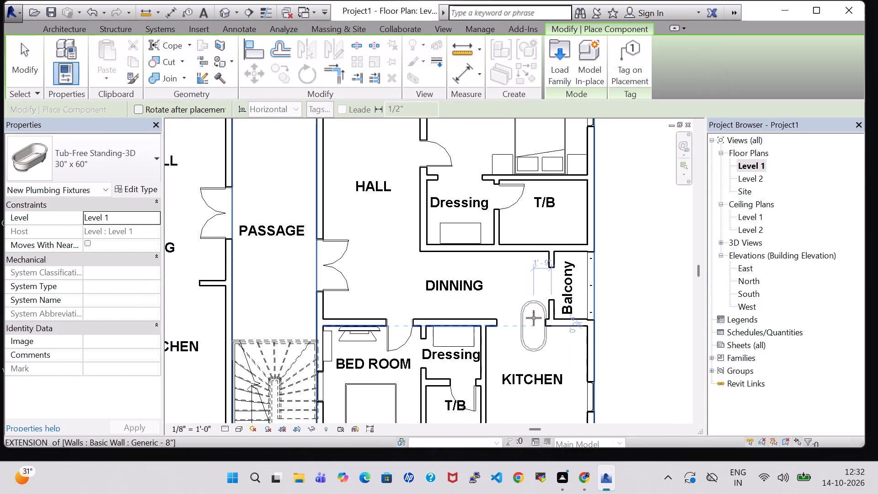
pyautogui.scroll(2, 534, 318)
pyautogui.scroll(-4, 534, 318)
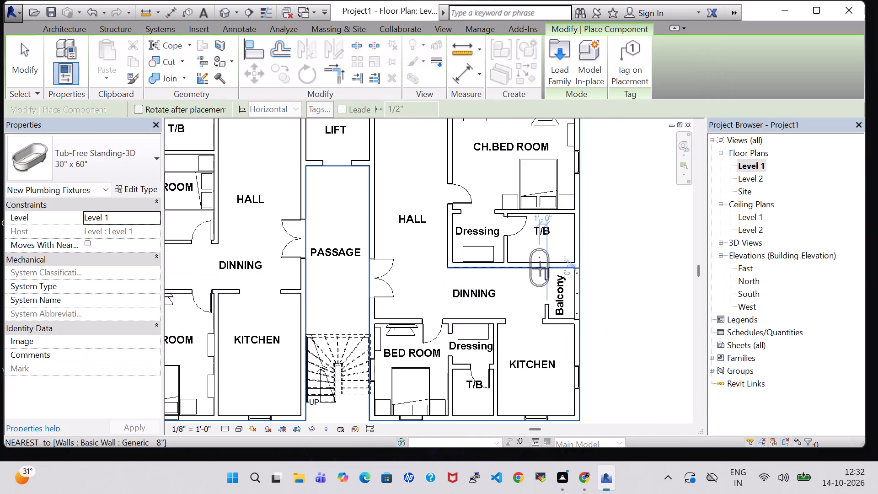
pyautogui.press('space')
pyautogui.press('space')
pyautogui.press('space')
pyautogui.press('space')
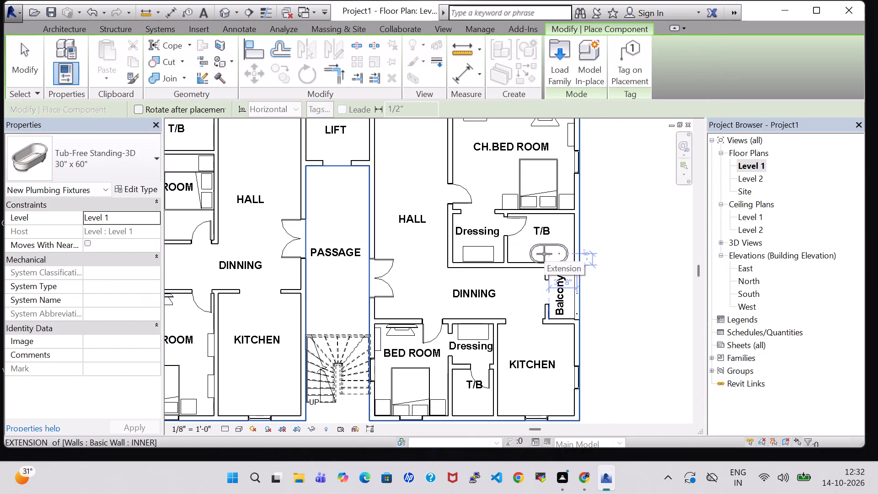
pyautogui.scroll(3, 544, 254)
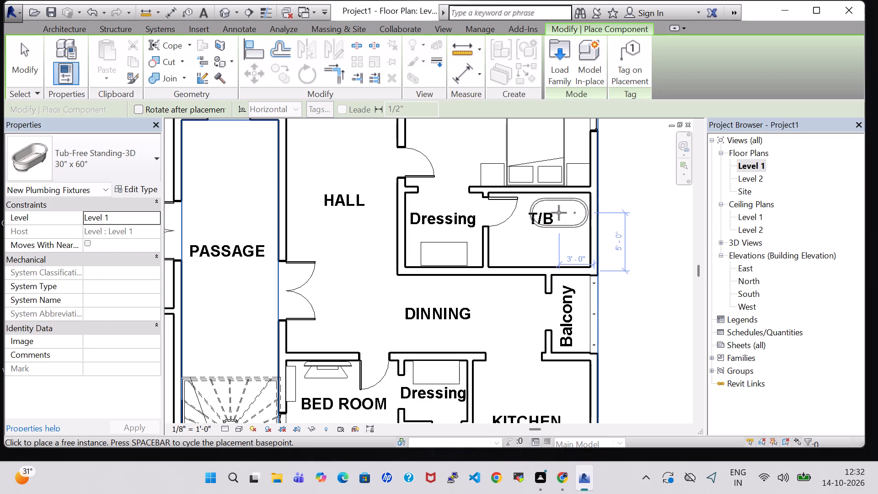
pyautogui.scroll(4, 559, 213)
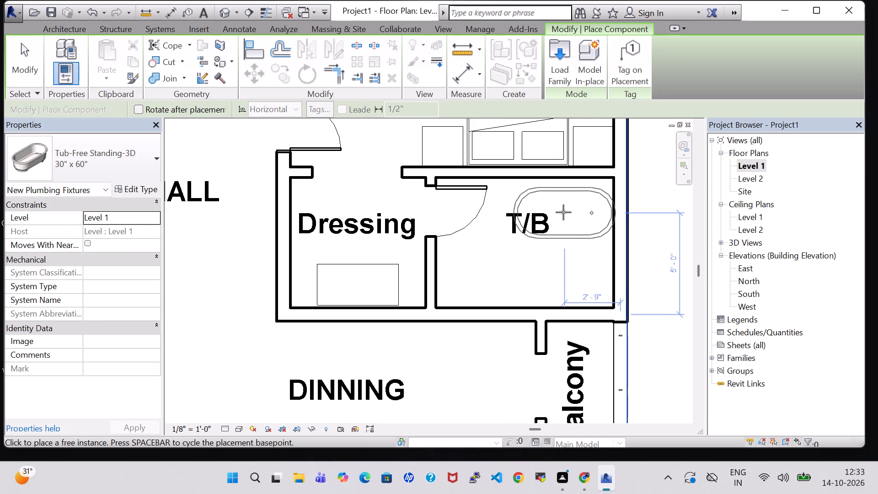
pyautogui.click(562, 212)
# Place a 30" x 60" tub vertically in the T/B below the lower Dressing room, in the corner by the bedroom-side and exterior walls.
pyautogui.scroll(-9, 560, 269)
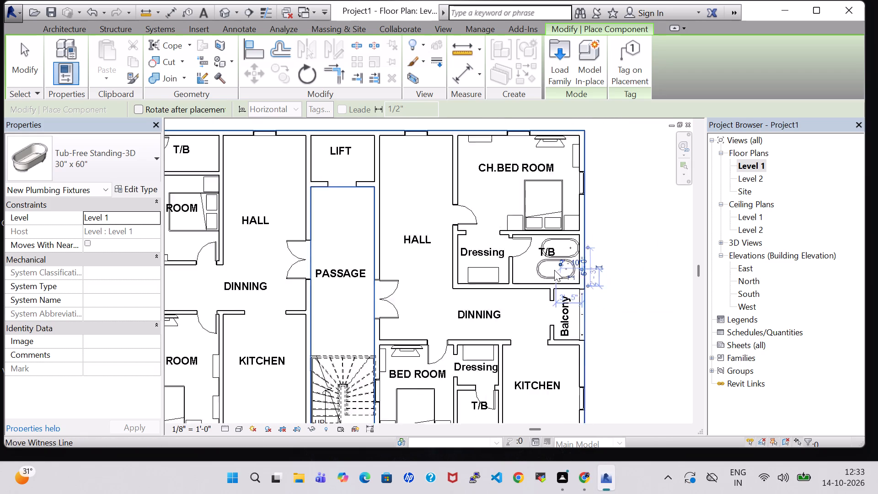
pyautogui.scroll(-1, 554, 270)
pyautogui.press('space')
pyautogui.scroll(3, 503, 375)
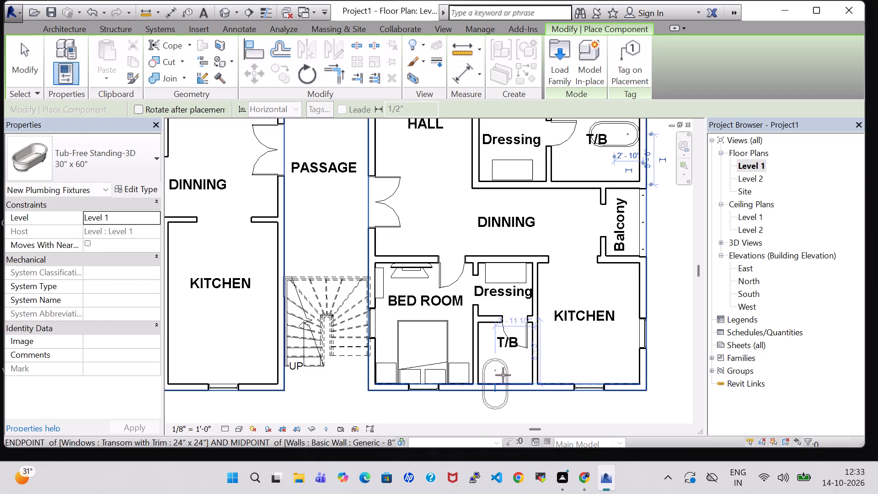
pyautogui.scroll(8, 503, 375)
pyautogui.press('space')
pyautogui.press('space')
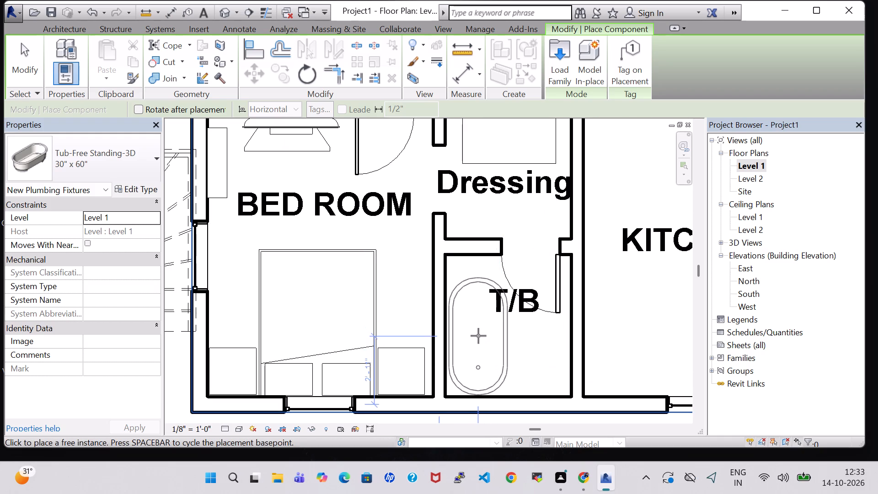
pyautogui.click(478, 336)
# Place a 30" x 60" tub horizontally in the left apartment's T/B above the BED ROOM, against the hall-side wall.
pyautogui.scroll(-8, 478, 336)
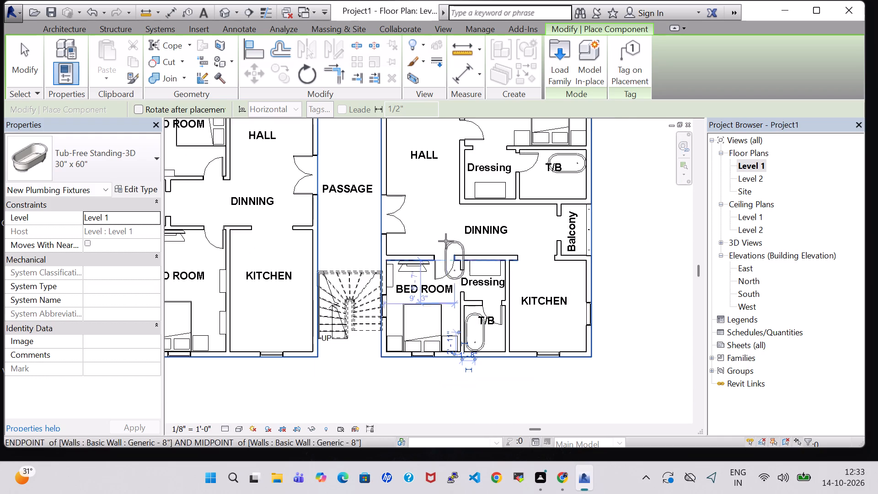
pyautogui.moveTo(448, 248); pyautogui.dragTo(532, 360, button='middle')
pyautogui.scroll(-1, 454, 255)
pyautogui.moveTo(385, 346); pyautogui.dragTo(417, 280, button='middle')
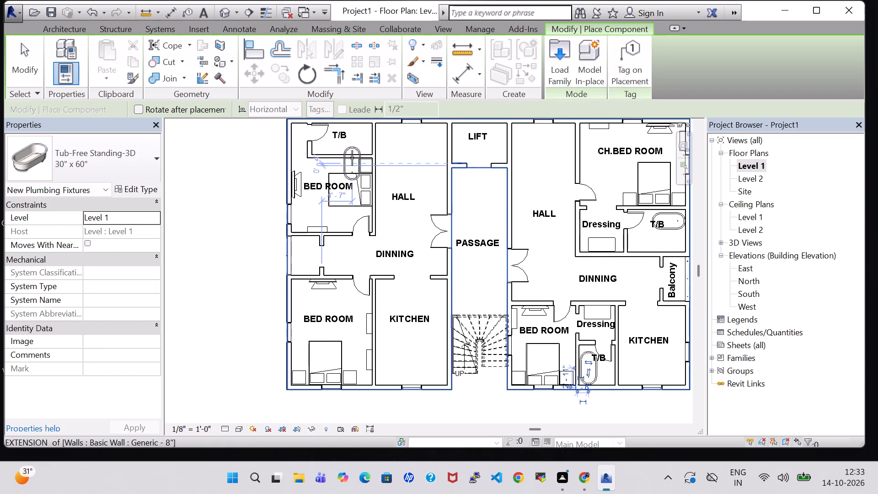
pyautogui.press('space')
pyautogui.scroll(5, 353, 141)
pyautogui.moveTo(353, 142); pyautogui.dragTo(357, 163, button='middle')
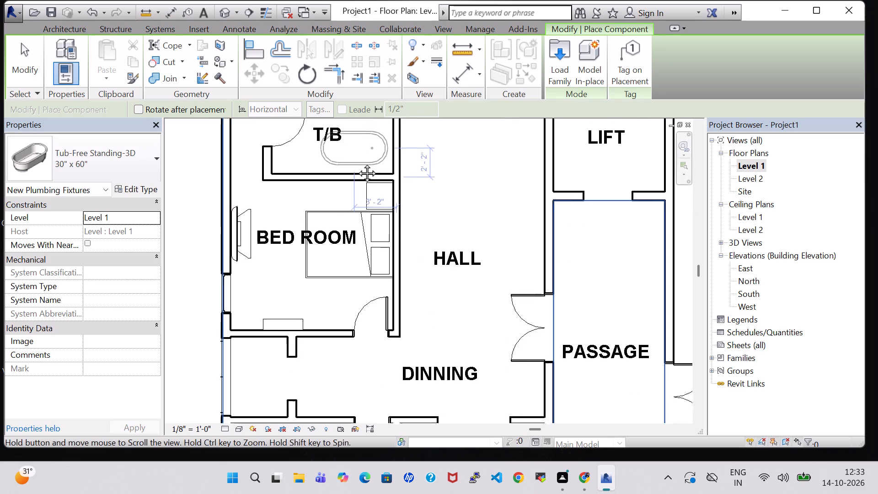
pyautogui.moveTo(357, 163); pyautogui.dragTo(358, 216, button='middle')
pyautogui.click(363, 202)
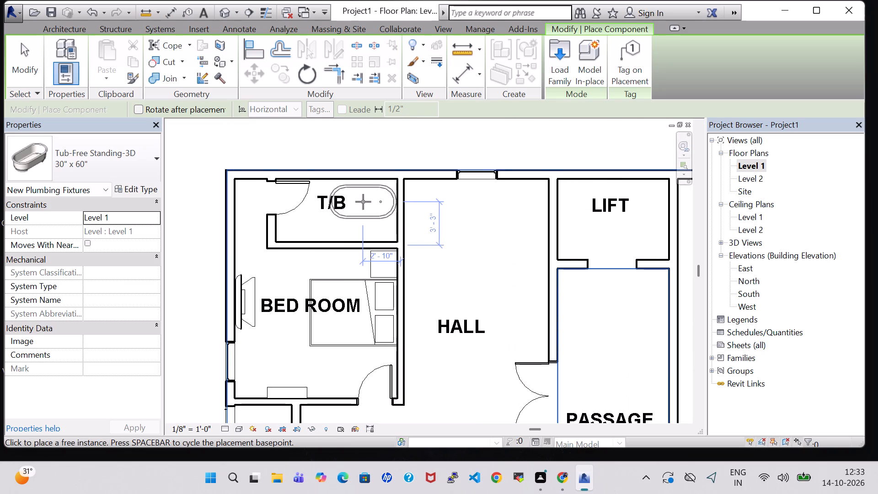
# Delete the lower of the two shelving units on the kitchen-side wall of the left apartment's lower BED ROOM.
pyautogui.scroll(-6, 431, 249)
pyautogui.moveTo(431, 250); pyautogui.dragTo(382, 221, button='middle')
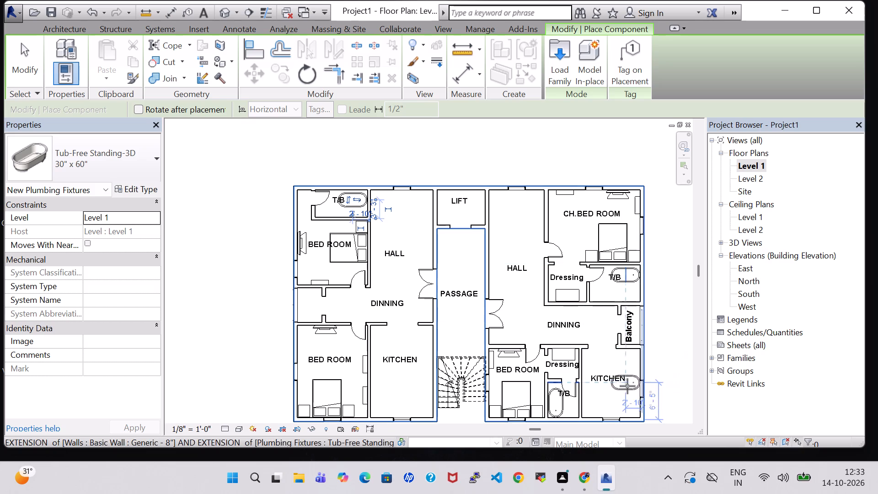
pyautogui.press('Escape')
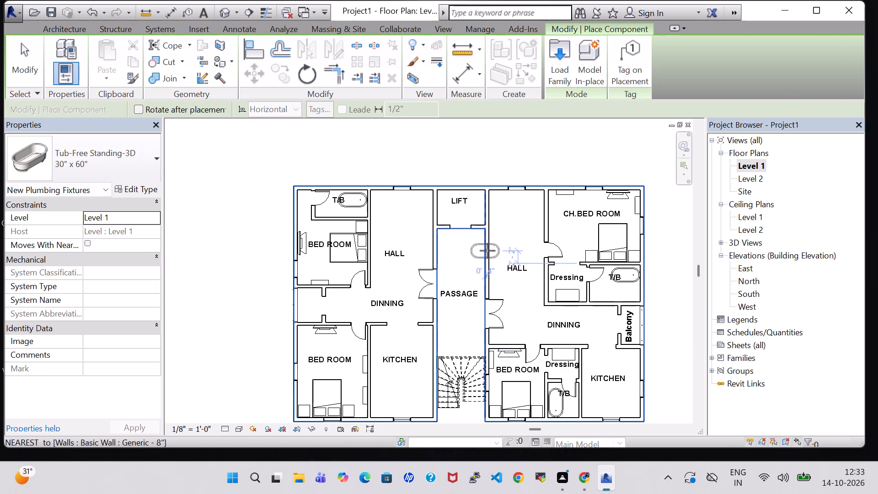
pyautogui.press('Escape')
pyautogui.scroll(2, 380, 381)
pyautogui.click(361, 390)
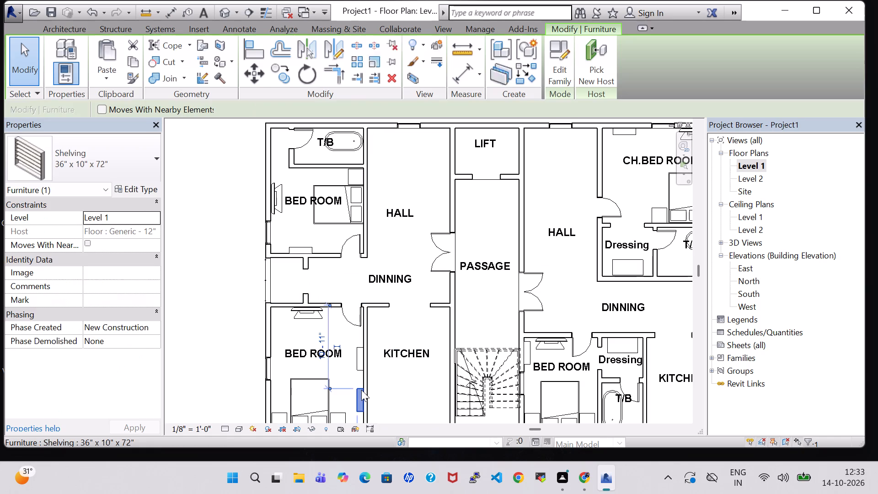
pyautogui.press('Delete')
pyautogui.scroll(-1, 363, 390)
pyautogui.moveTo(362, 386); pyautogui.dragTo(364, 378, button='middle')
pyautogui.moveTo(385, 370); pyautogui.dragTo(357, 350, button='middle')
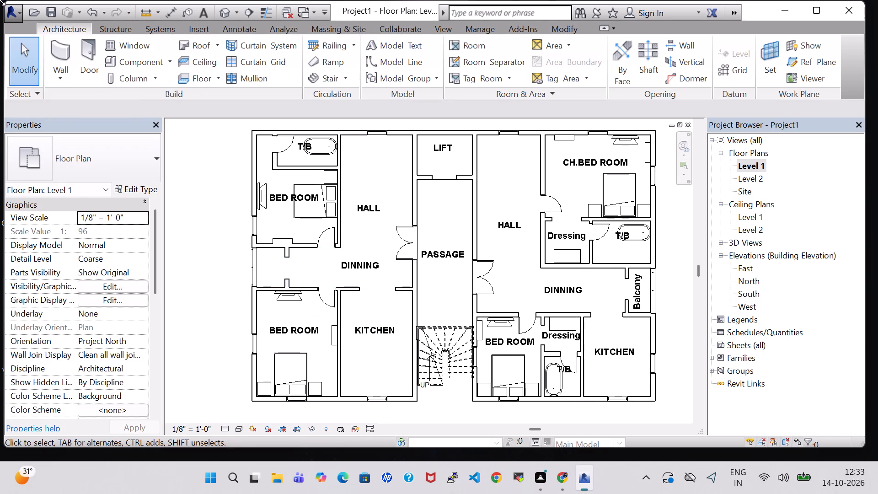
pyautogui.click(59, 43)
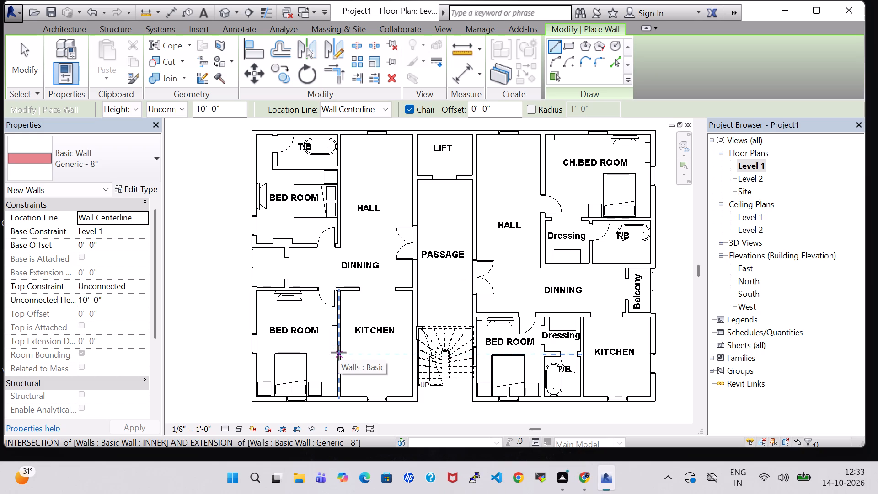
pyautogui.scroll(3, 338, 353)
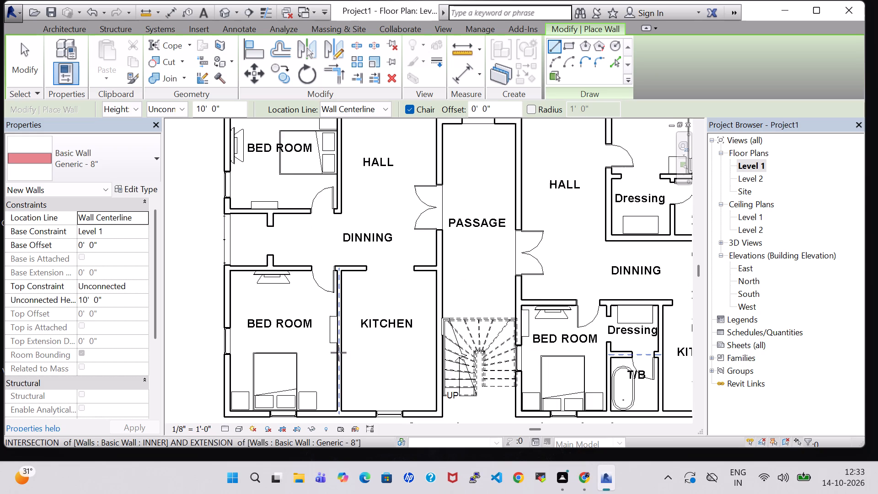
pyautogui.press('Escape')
# Nudge the remaining shelving unit in the lower-left BED ROOM up along the kitchen-side wall to about 4'-3" from the upper wall.
pyautogui.click(332, 328)
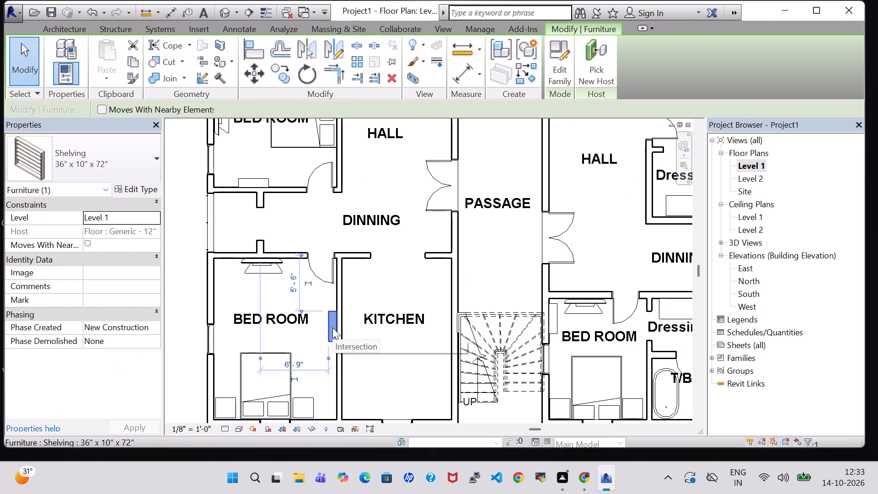
pyautogui.press('Up')
pyautogui.press('Up')
pyautogui.press('Up')
pyautogui.press('Up')
pyautogui.press('Up')
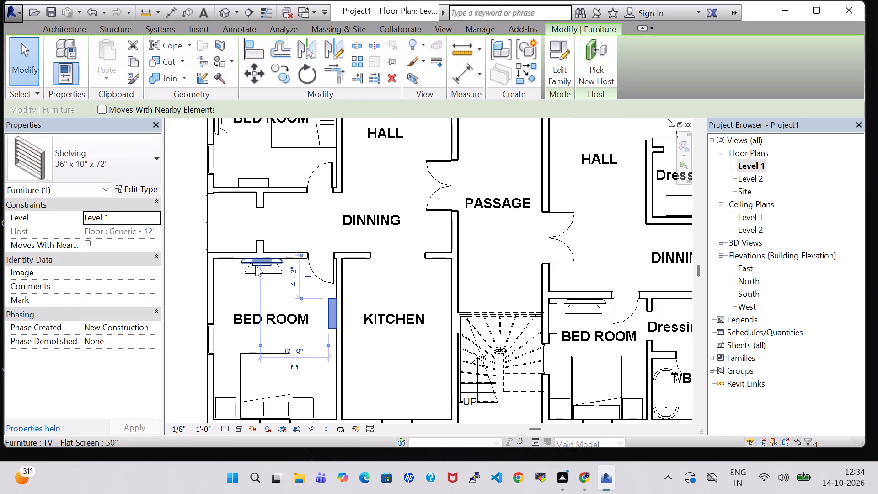
# Draw INNER walls in the left KITCHEN's lower corner, 3'-1" out from the bedroom wall and down to the exterior wall, enclosing a narrow room.
pyautogui.click(43, 28)
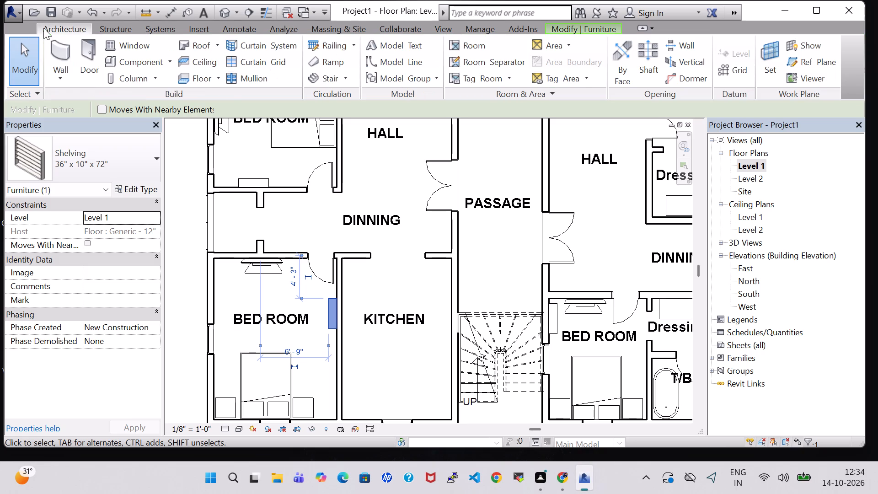
pyautogui.click(67, 50)
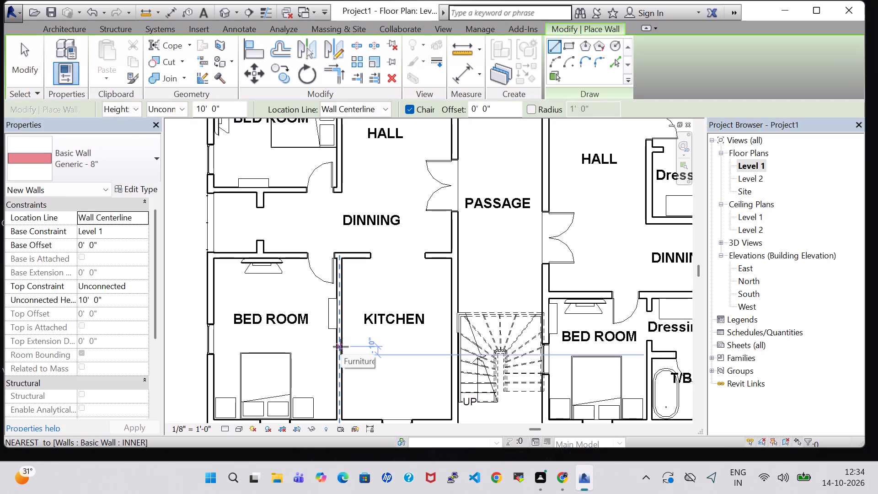
pyautogui.click(128, 168)
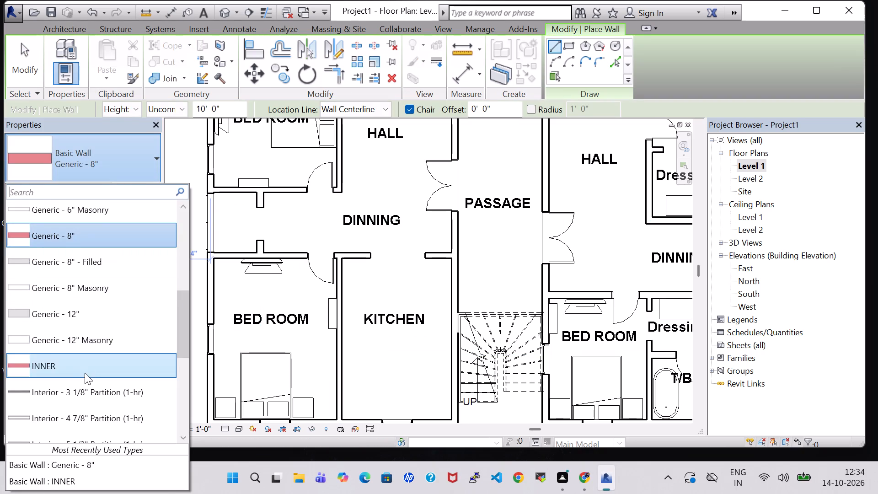
pyautogui.click(85, 373)
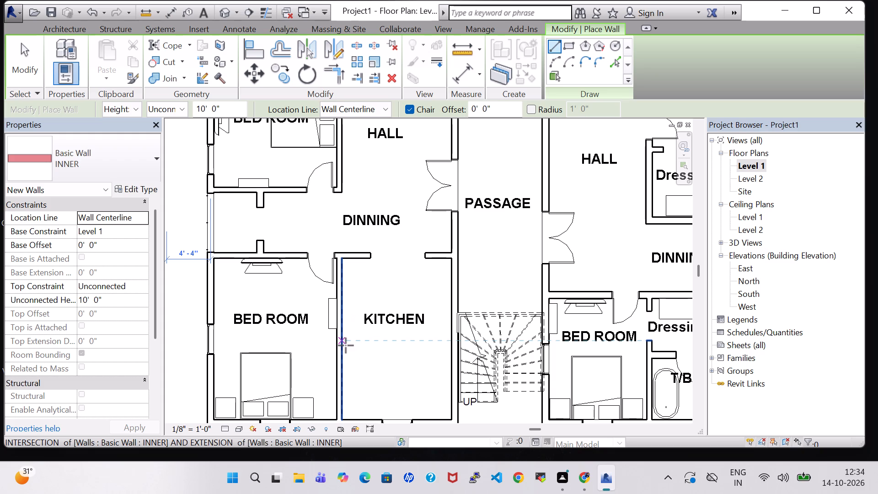
pyautogui.click(337, 345)
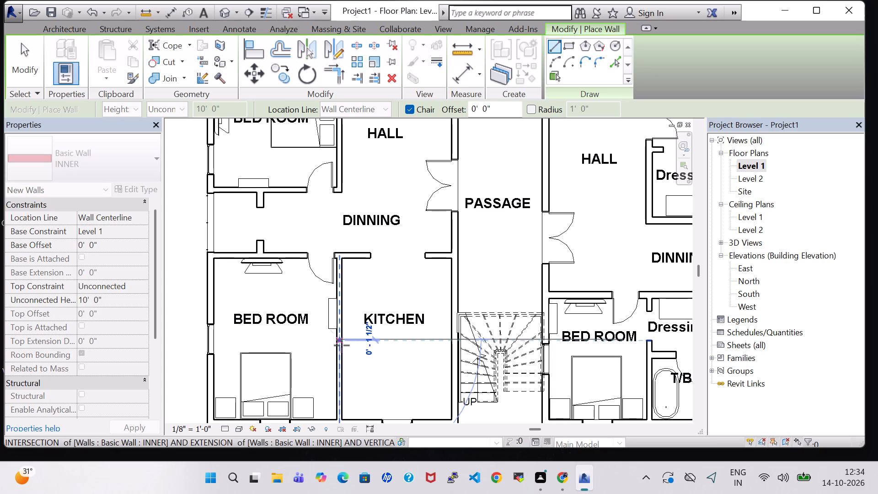
pyautogui.click(370, 342)
pyautogui.click(370, 418)
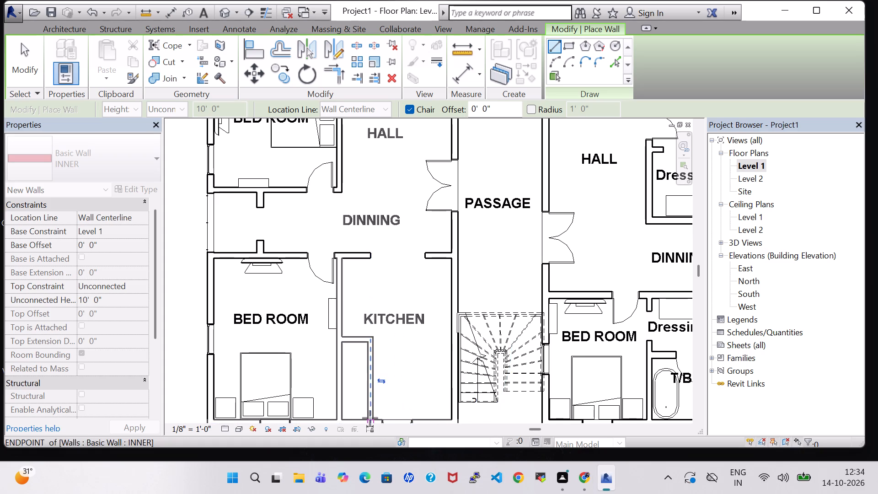
pyautogui.scroll(-3, 370, 409)
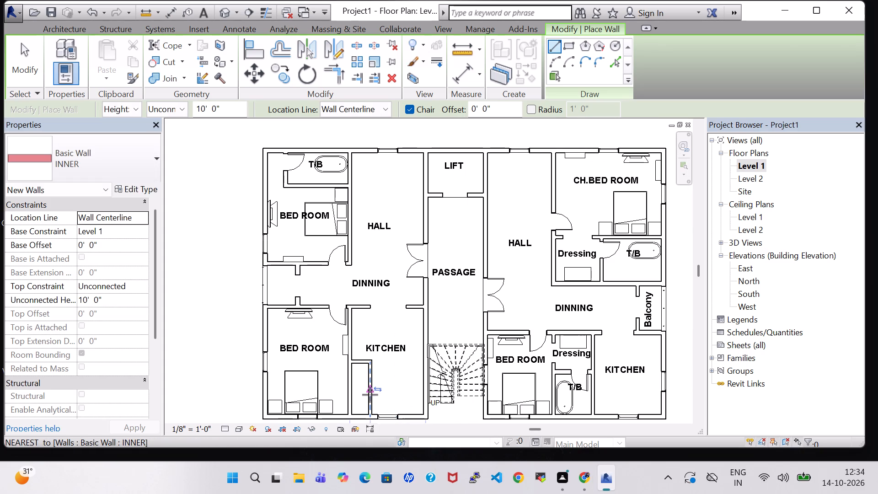
pyautogui.press('Escape')
pyautogui.press('Escape')
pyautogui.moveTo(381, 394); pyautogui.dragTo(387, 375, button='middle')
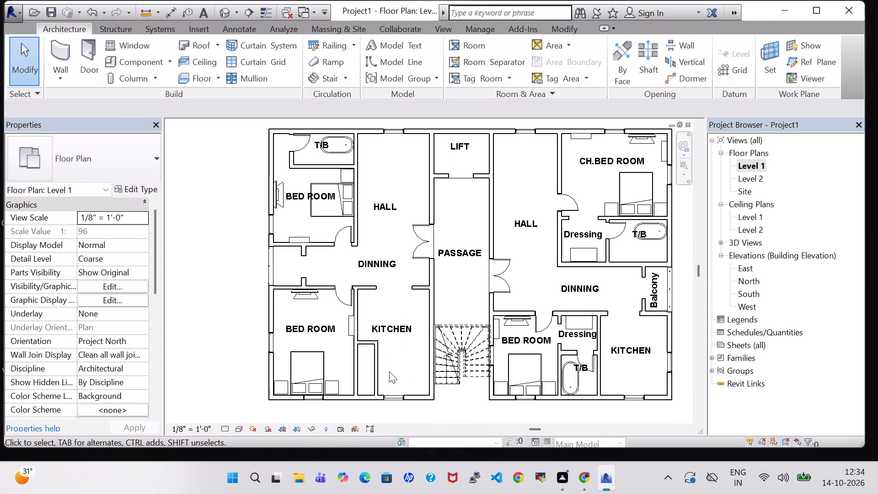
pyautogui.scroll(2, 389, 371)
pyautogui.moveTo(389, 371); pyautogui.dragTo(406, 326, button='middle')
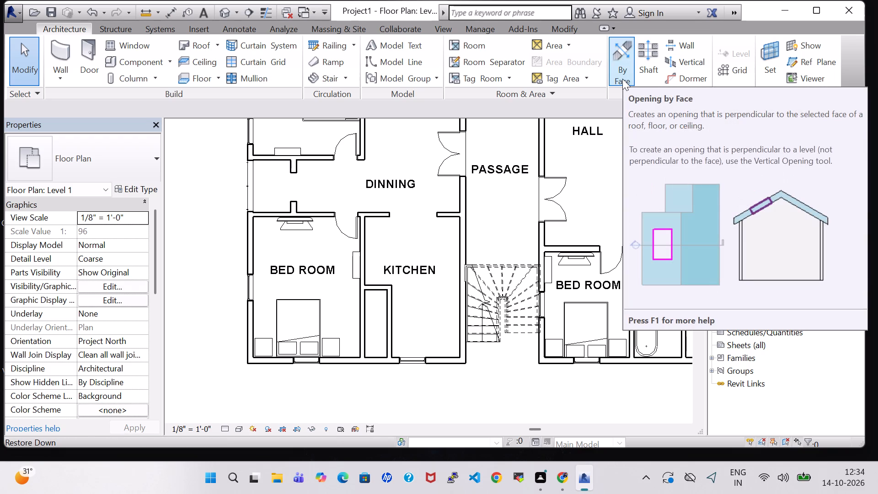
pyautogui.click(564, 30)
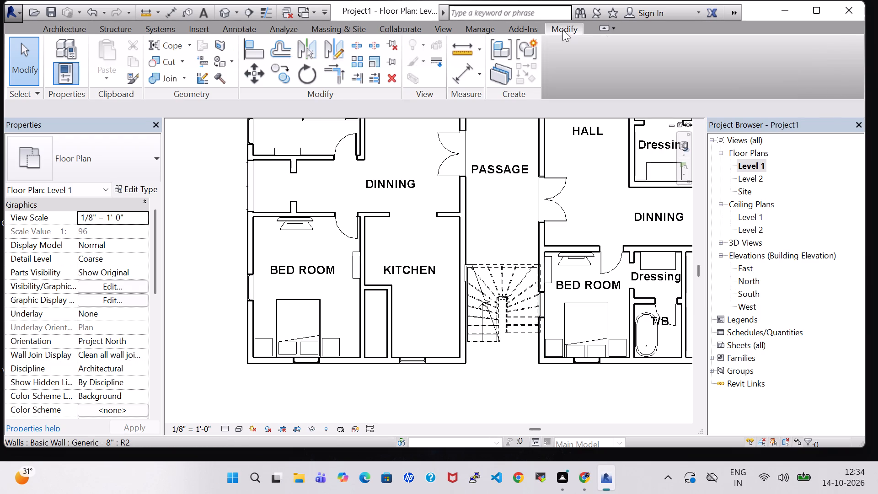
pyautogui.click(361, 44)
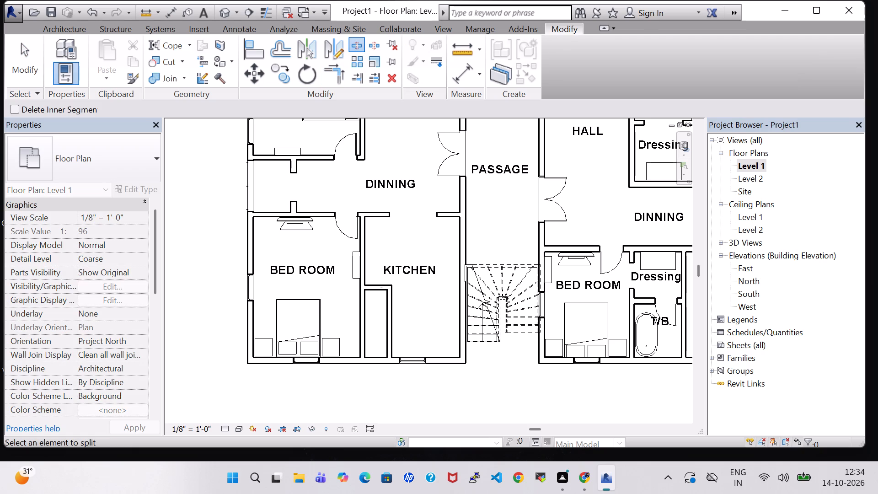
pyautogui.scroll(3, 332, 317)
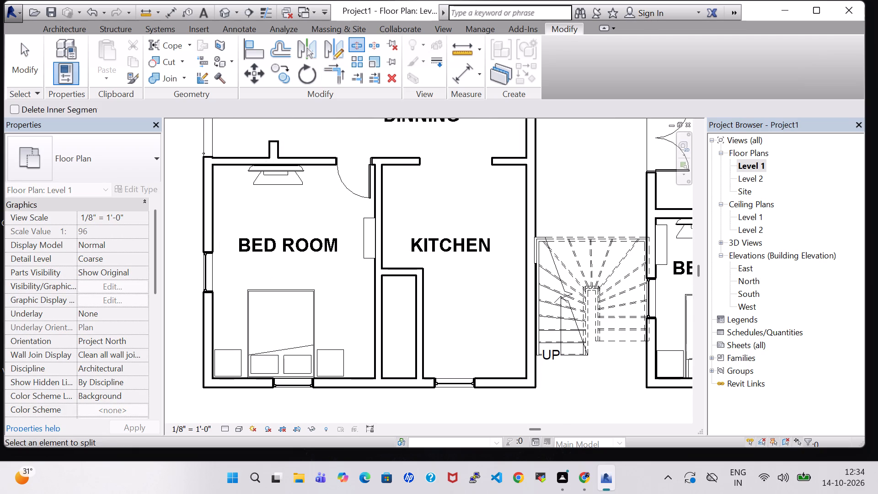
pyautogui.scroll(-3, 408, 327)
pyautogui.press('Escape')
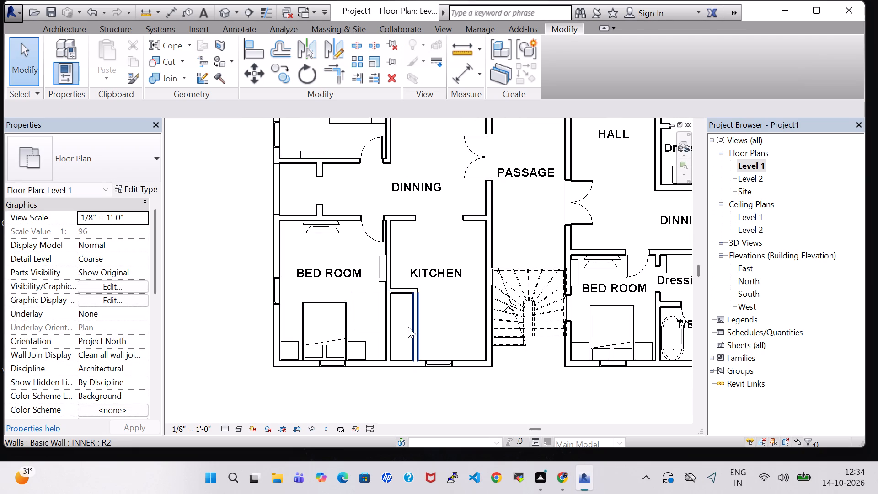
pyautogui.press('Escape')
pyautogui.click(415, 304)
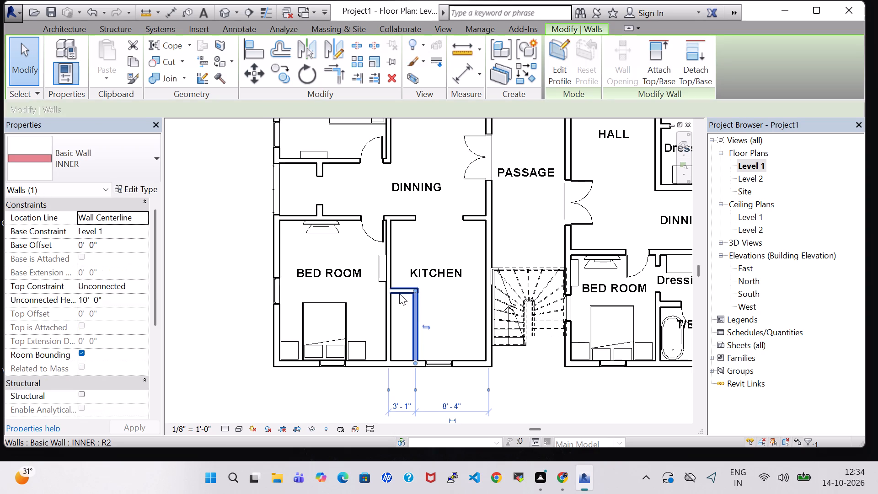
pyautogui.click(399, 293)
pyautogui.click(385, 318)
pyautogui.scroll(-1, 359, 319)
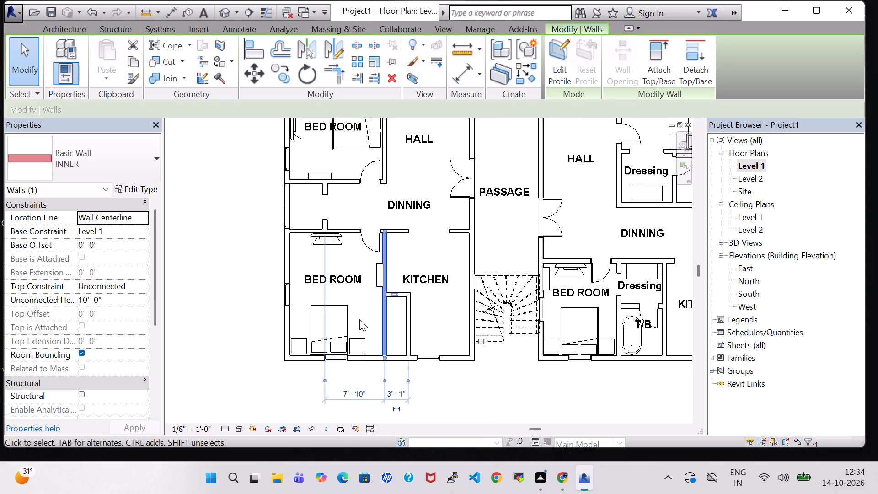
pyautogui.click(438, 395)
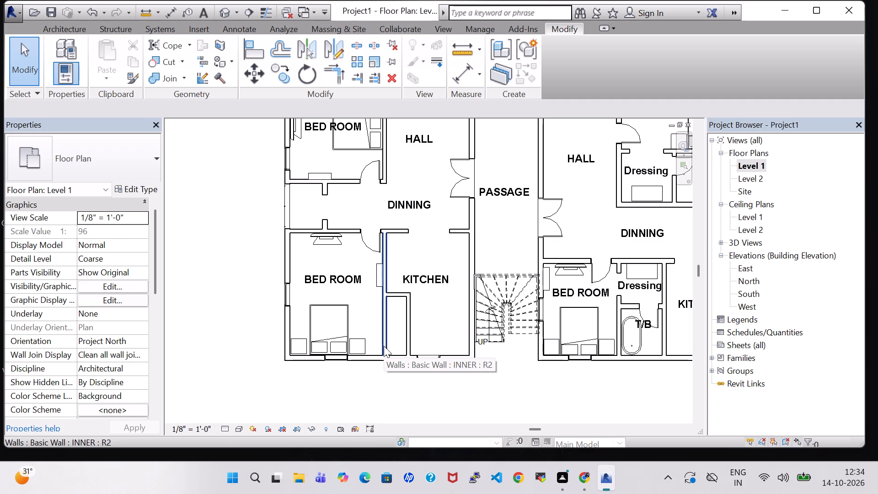
# Place a Single-Flush 30" x 80" door from the lower-left BED ROOM into the narrow room, near its upper end and swinging inward.
pyautogui.click(68, 25)
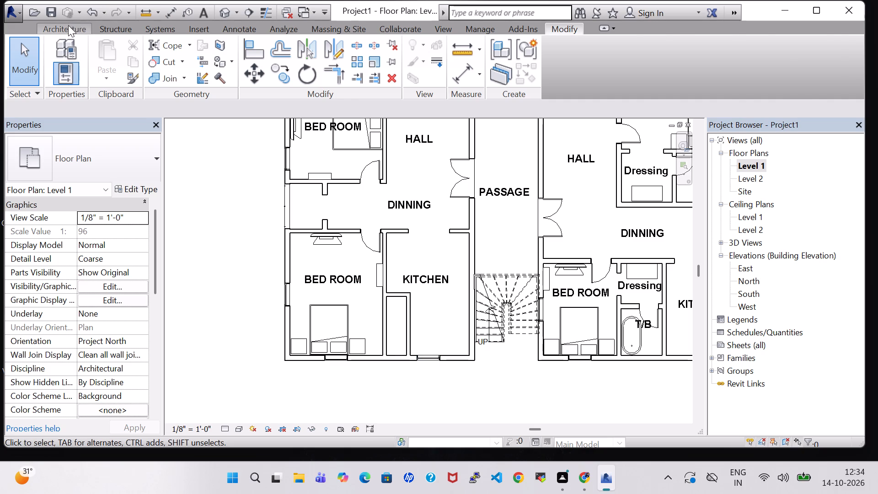
pyautogui.click(90, 56)
pyautogui.click(127, 155)
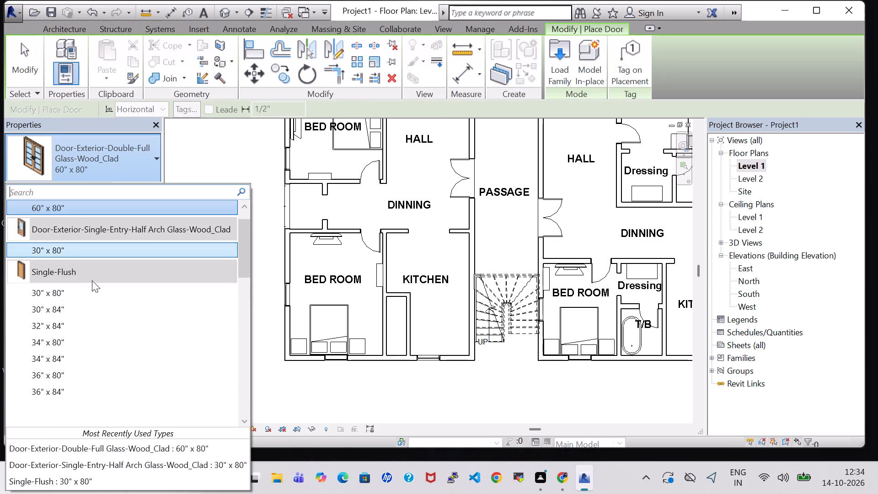
pyautogui.click(85, 295)
pyautogui.scroll(4, 307, 311)
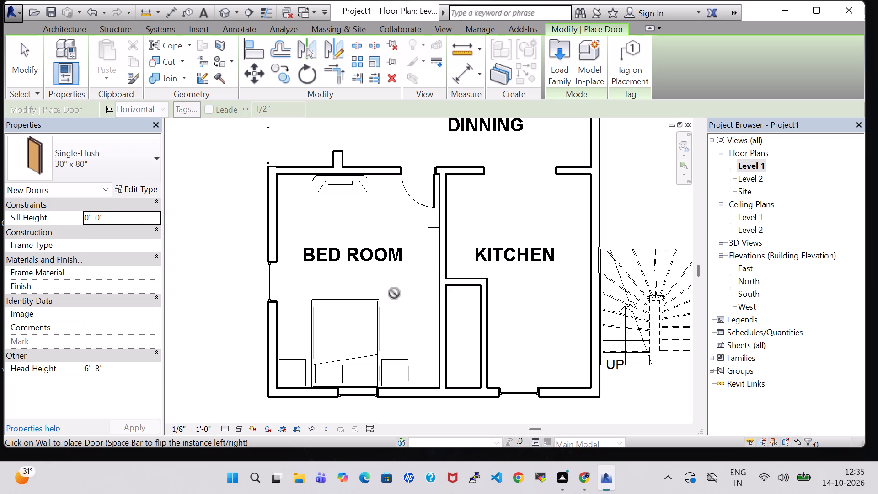
pyautogui.press('space')
pyautogui.click(448, 306)
pyautogui.scroll(-3, 473, 322)
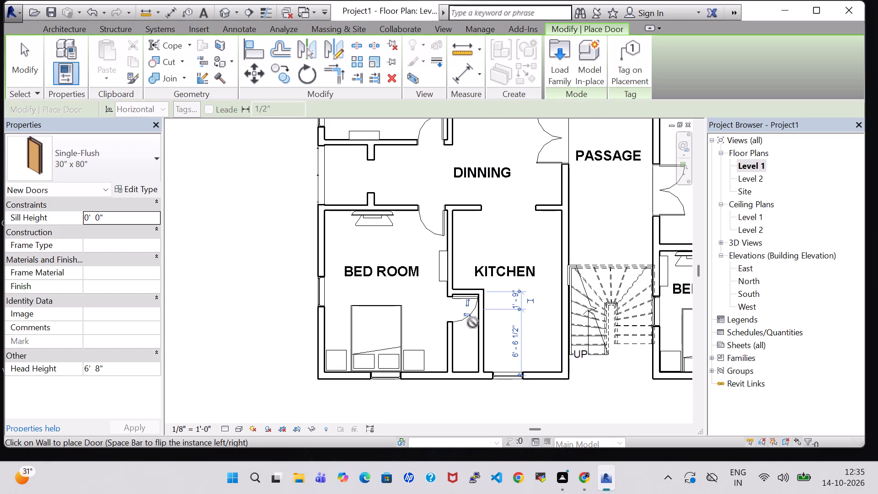
pyautogui.scroll(-2, 434, 333)
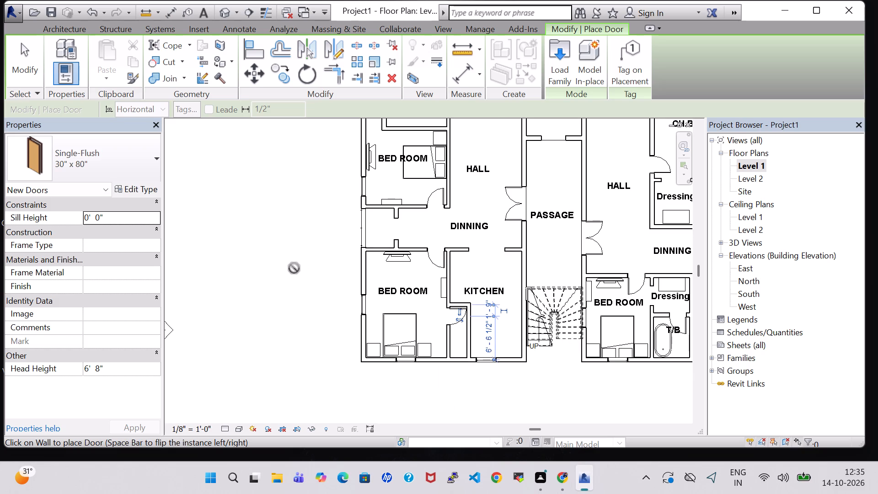
pyautogui.press('Escape')
pyautogui.press('Escape')
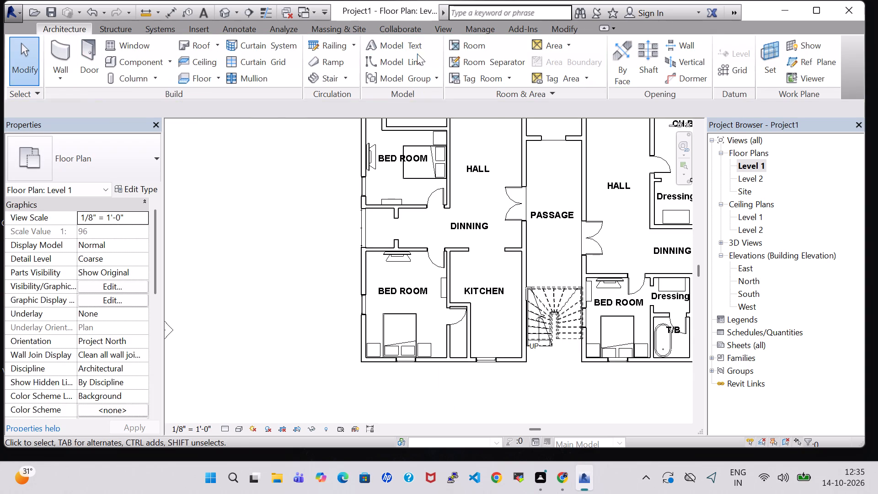
# Place a tagged room in the narrow enclosure between the left apartment's lower BED ROOM and KITCHEN.
pyautogui.click(483, 43)
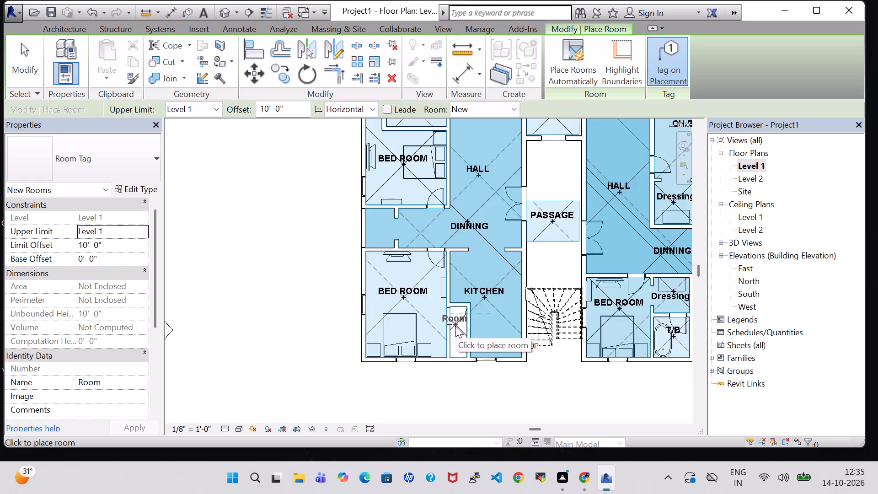
pyautogui.scroll(5, 455, 326)
pyautogui.click(462, 349)
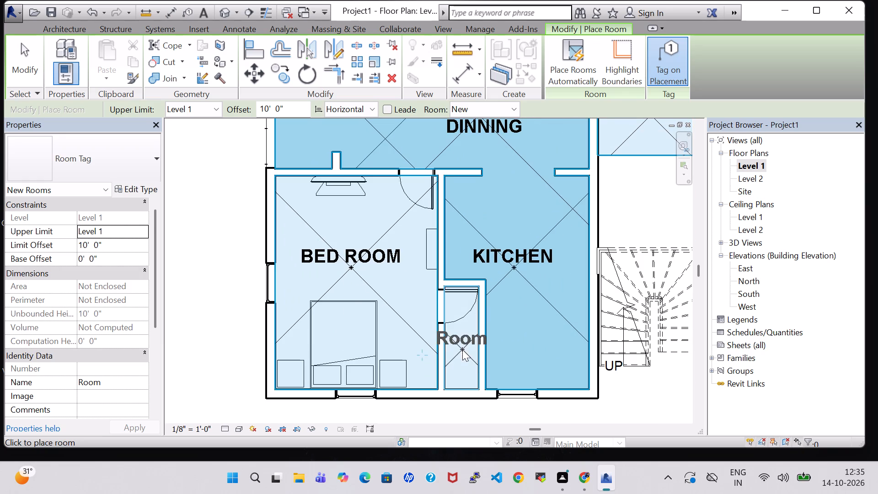
pyautogui.press('Escape')
pyautogui.press('Escape')
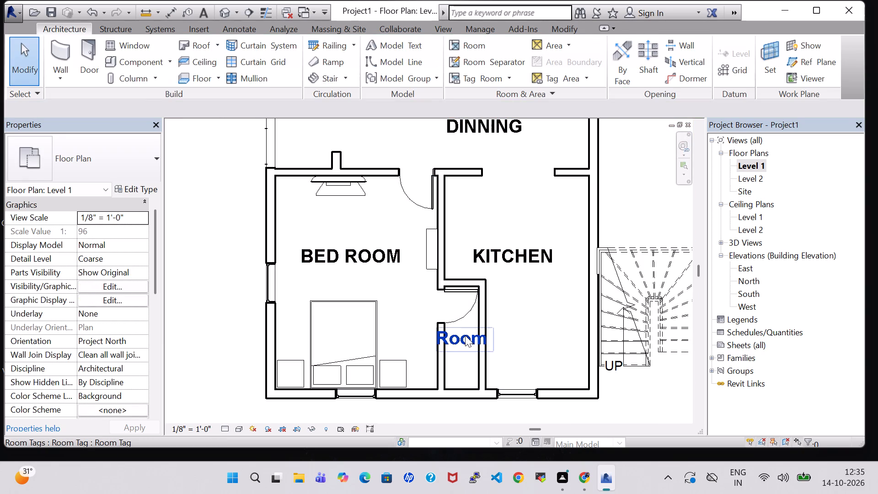
# Rename the narrow room between the left apartment's lower BED ROOM and KITCHEN as T/B.
pyautogui.click(465, 335)
pyautogui.click(465, 335)
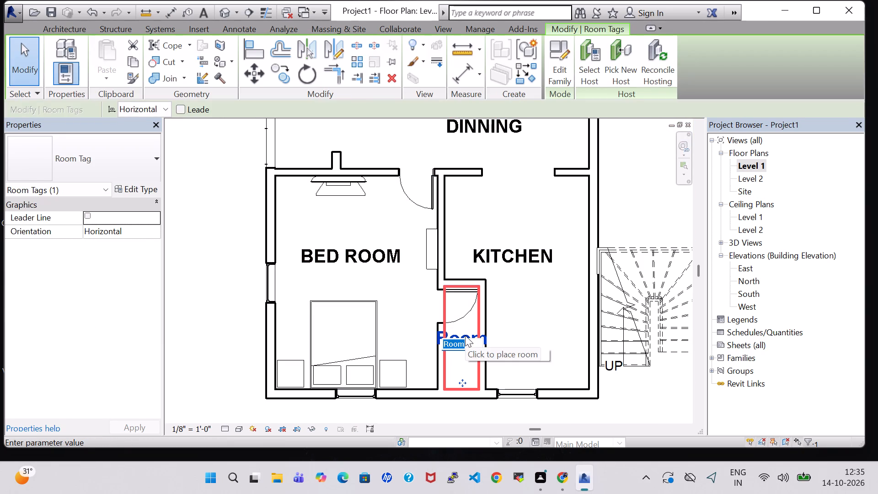
pyautogui.press('BackSpace')
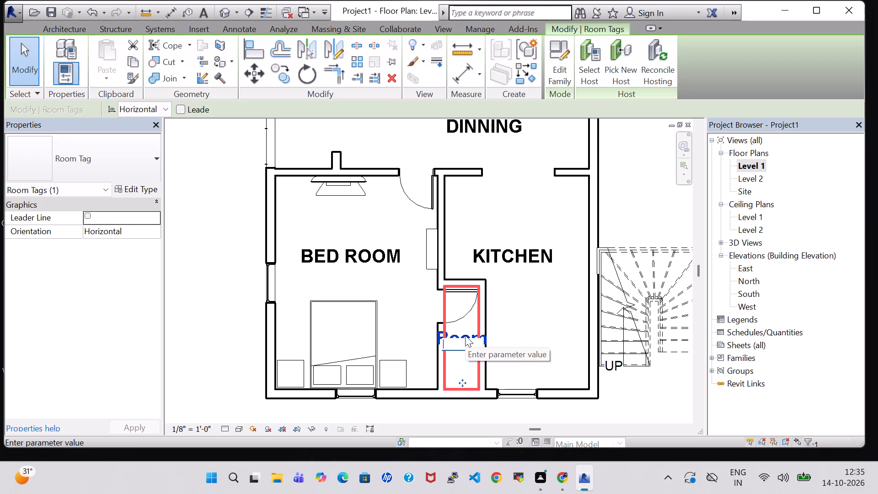
pyautogui.press('t')
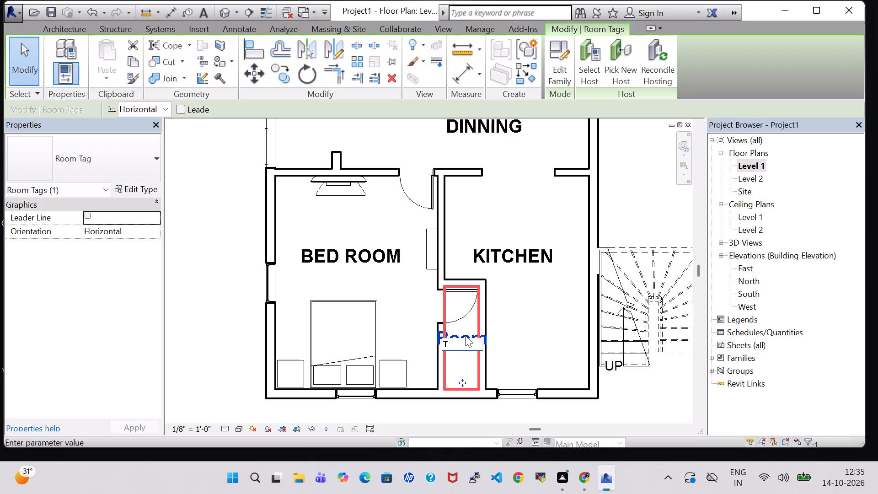
pyautogui.write('/B')
pyautogui.press('Return')
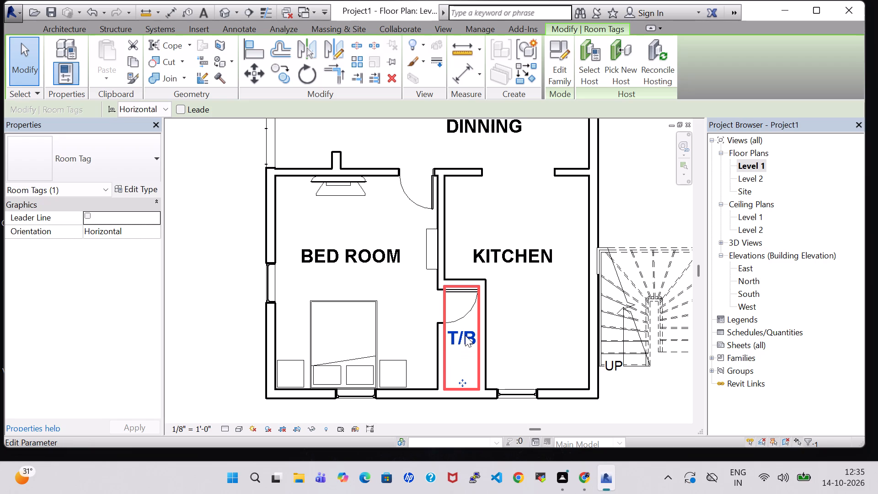
pyautogui.click(216, 229)
# Place a Transom with Trim 24" x 24" window at 7'-1" sill height in the left T/B's exterior wall.
pyautogui.scroll(-2, 216, 223)
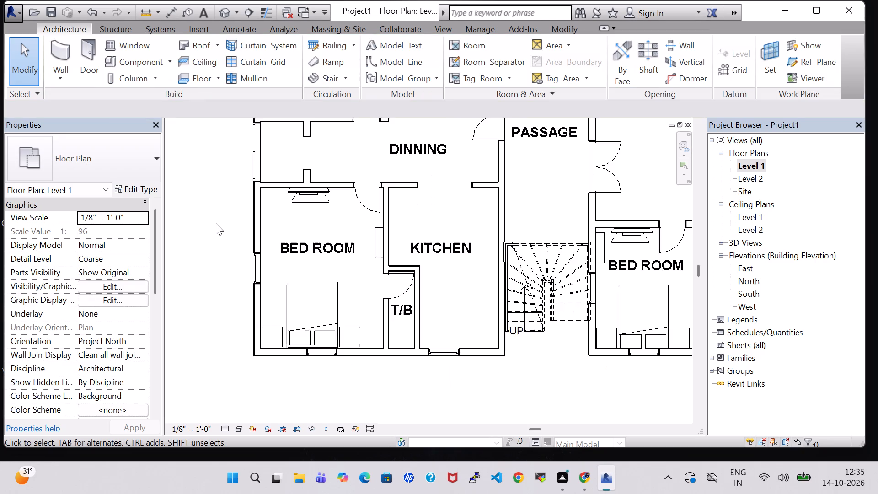
pyautogui.scroll(-1, 216, 224)
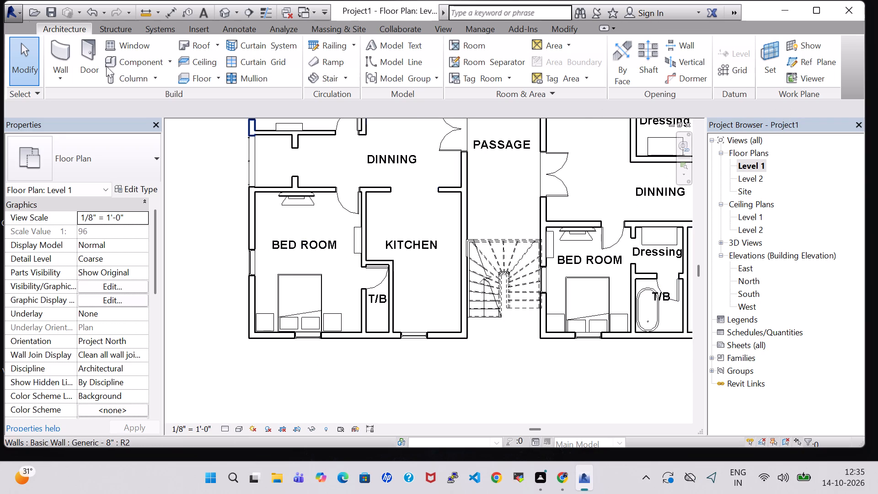
pyautogui.click(133, 48)
pyautogui.scroll(4, 361, 324)
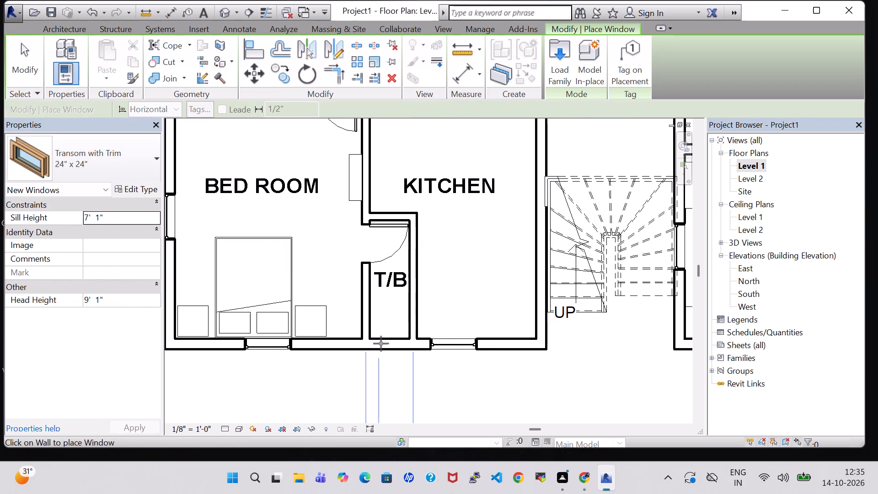
pyautogui.click(389, 344)
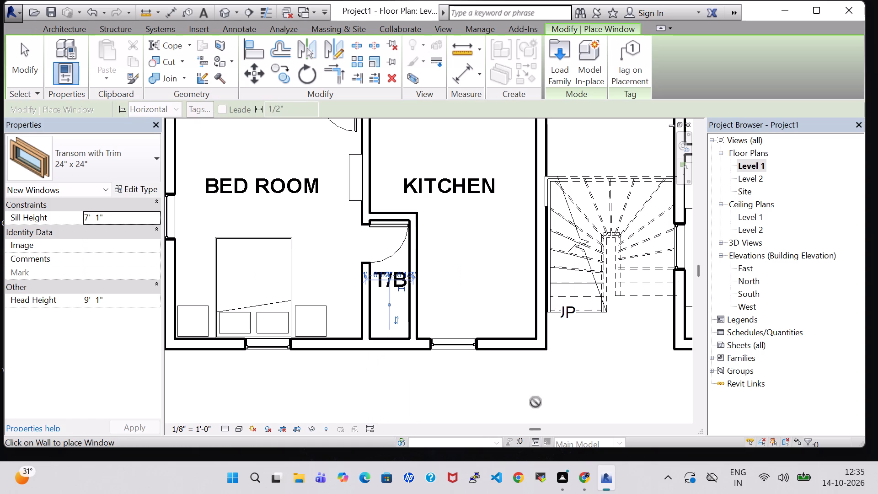
pyautogui.press('Escape')
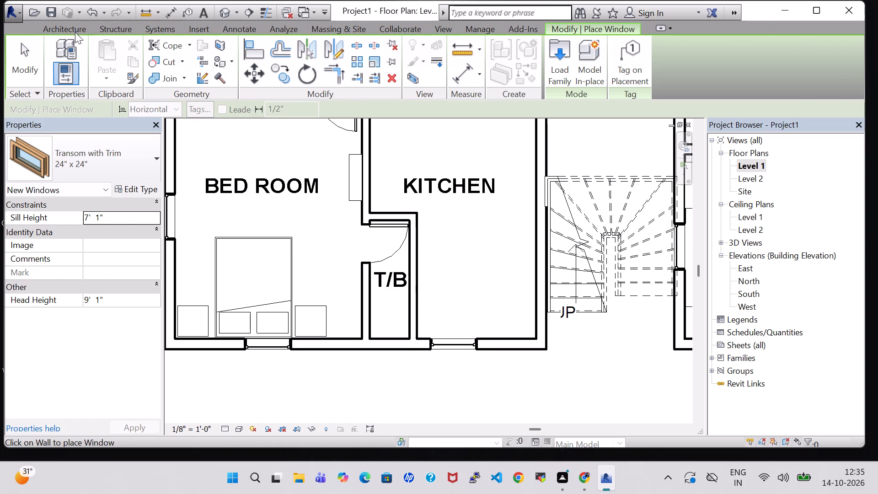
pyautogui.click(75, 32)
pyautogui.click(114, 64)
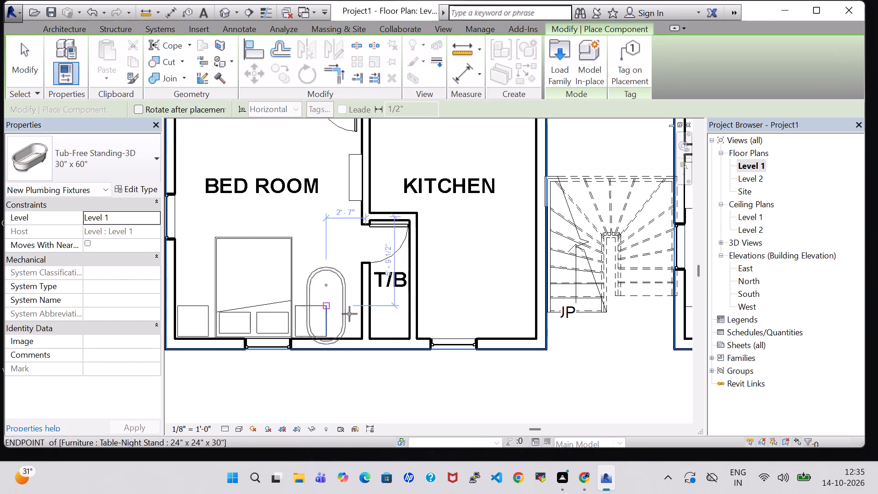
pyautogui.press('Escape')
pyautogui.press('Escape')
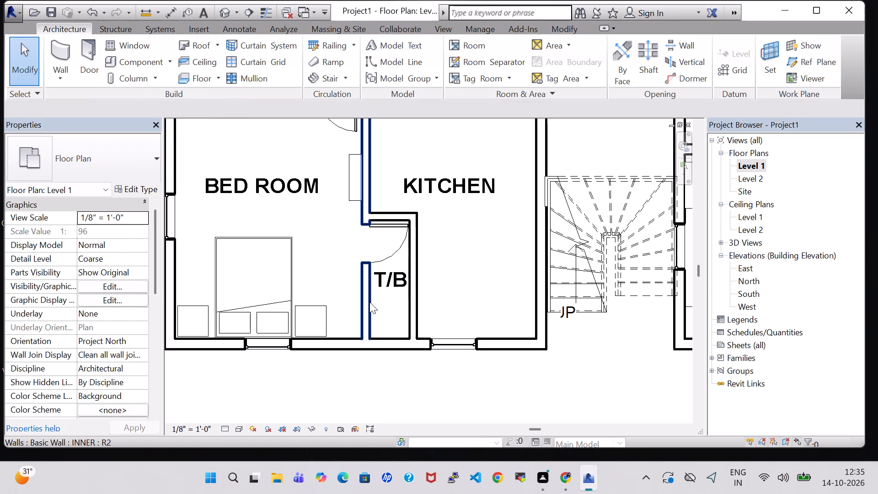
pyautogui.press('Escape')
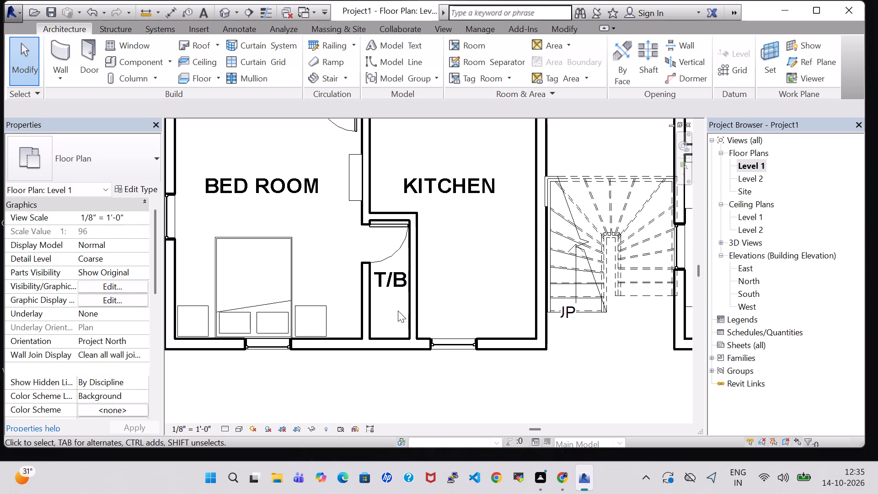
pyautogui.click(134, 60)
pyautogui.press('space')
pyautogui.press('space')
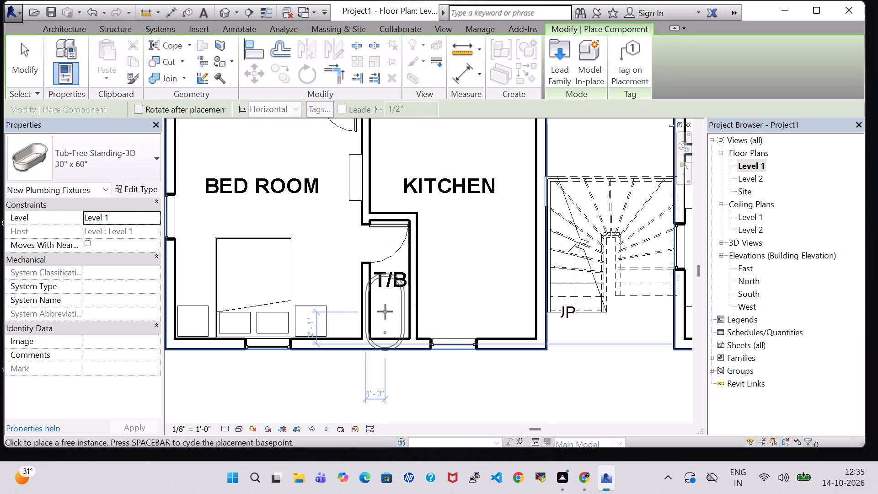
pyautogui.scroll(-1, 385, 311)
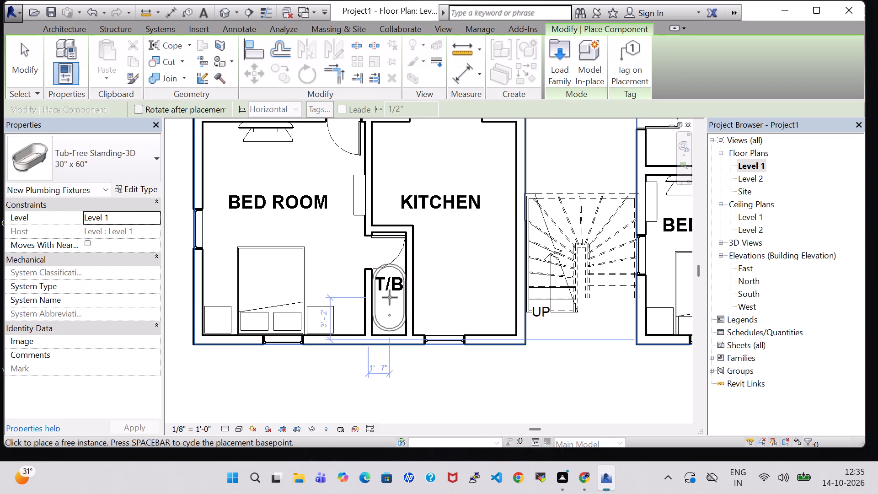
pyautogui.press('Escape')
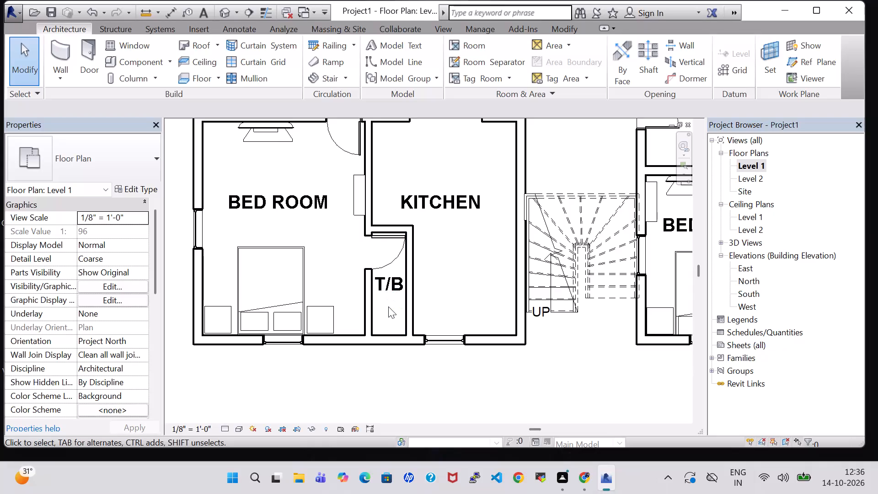
# Move the shelving unit in the lower-left BED ROOM to the opposite exterior wall, lengthwise along it, about 2'-9" from the upper wall.
pyautogui.scroll(-2, 385, 284)
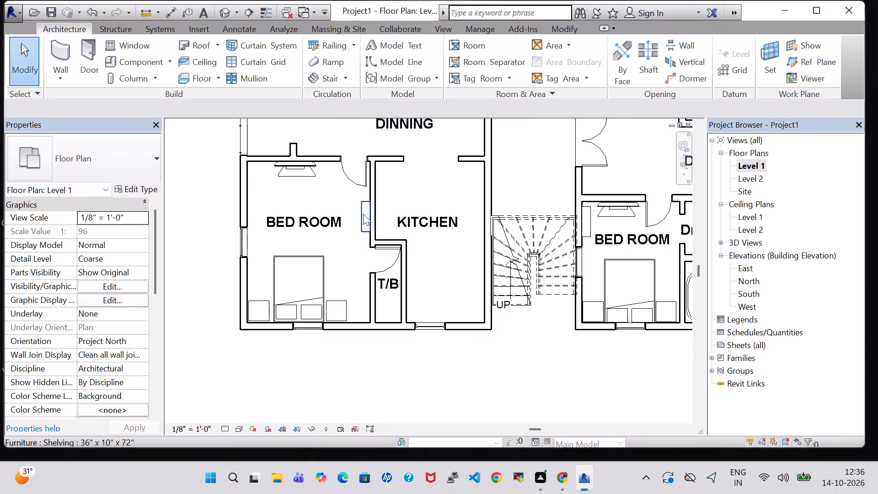
pyautogui.click(363, 214)
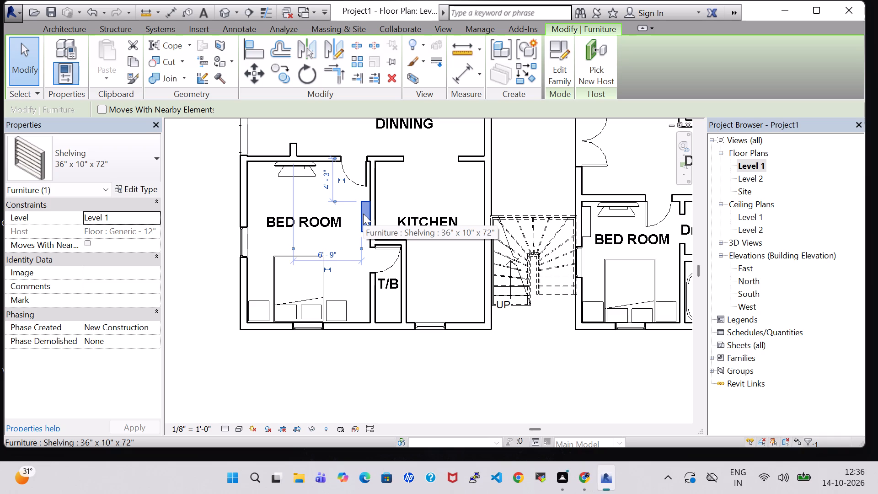
pyautogui.moveTo(363, 214); pyautogui.dragTo(248, 198)
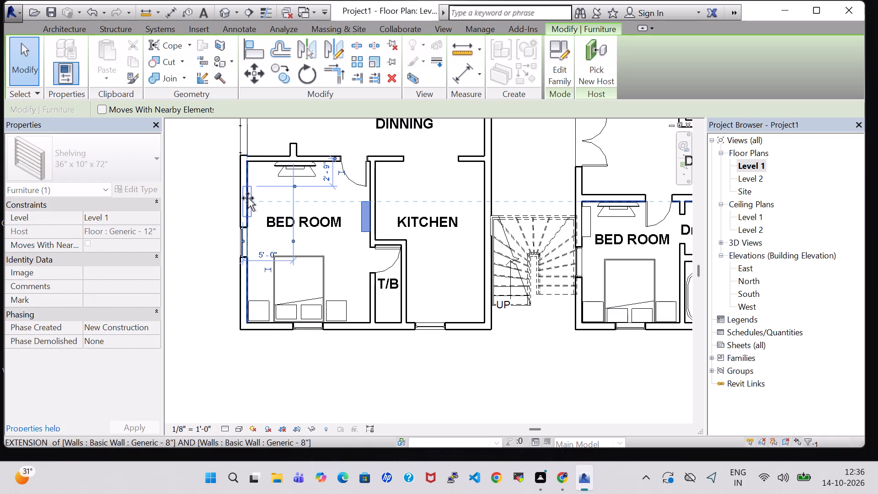
pyautogui.moveTo(248, 198); pyautogui.dragTo(253, 198)
pyautogui.press('space')
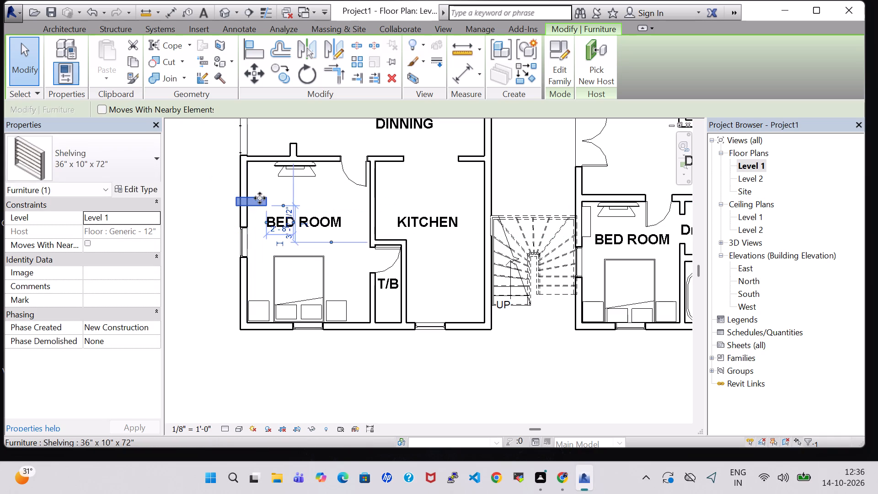
pyautogui.press('space')
# Move the left T/B's upper wall up into the KITCHEN, to 10'-9 1/2" from the lower exterior wall.
pyautogui.click(387, 240)
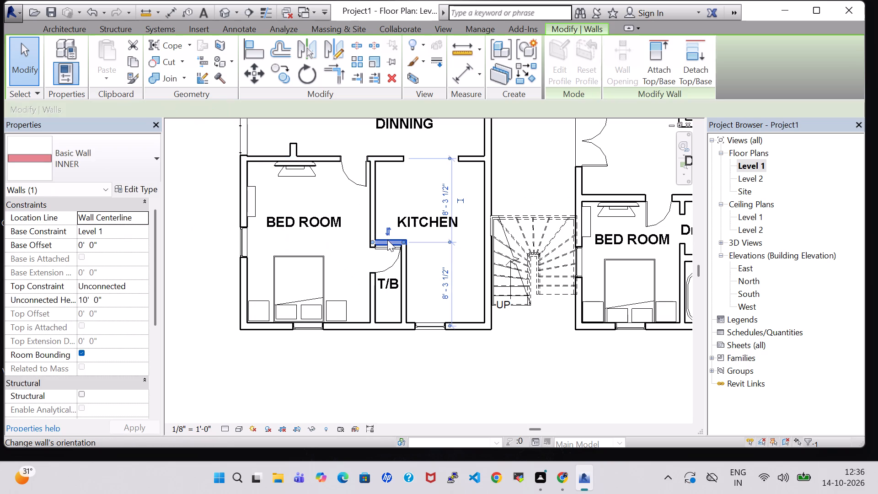
pyautogui.press('Up')
pyautogui.press('Up')
pyautogui.press('Up')
pyautogui.press('Up')
pyautogui.press('Up')
pyautogui.press('Up')
pyautogui.press('Up')
pyautogui.press('Up')
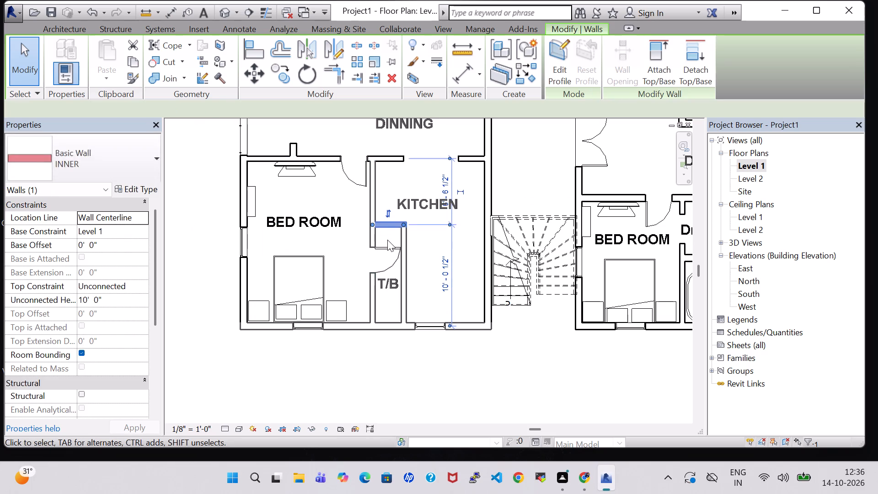
pyautogui.press('Up')
pyautogui.press('Up')
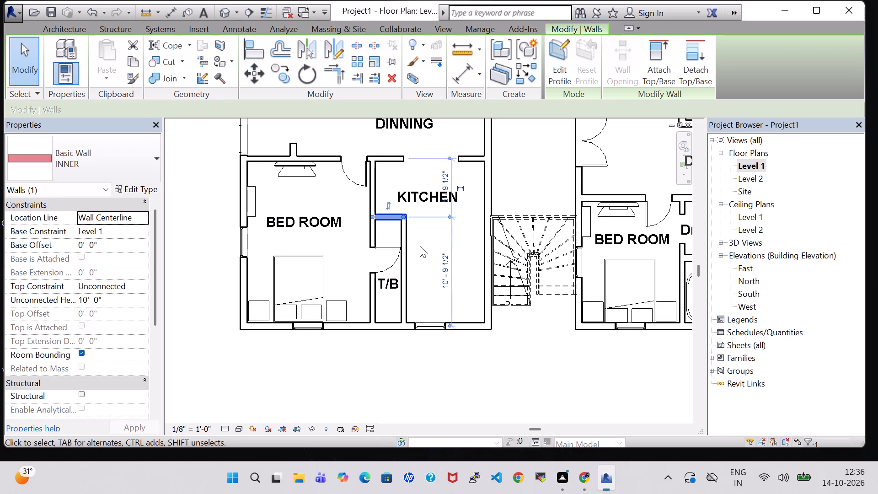
pyautogui.click(427, 376)
# Shift the left T/B's Single-Flush door up along the bedroom wall to sit near the room's upper end.
pyautogui.click(380, 248)
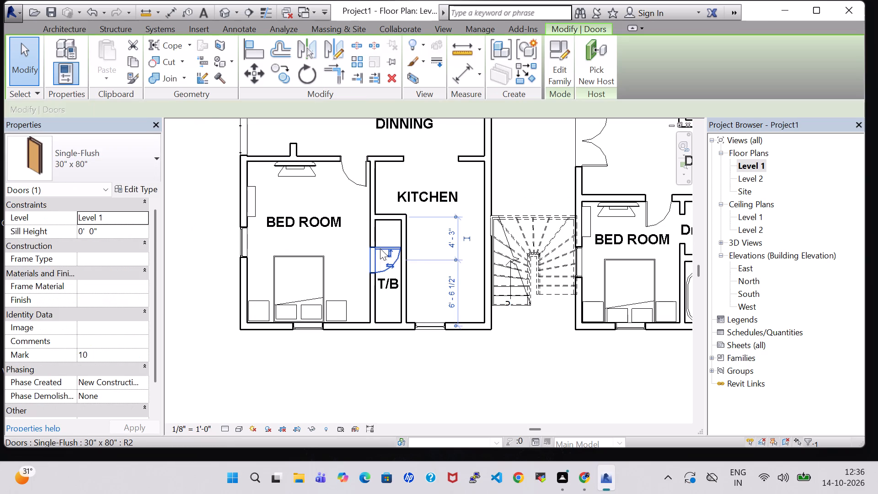
pyautogui.press('Up')
pyautogui.press('Up')
pyautogui.press('Up')
pyautogui.press('Up')
pyautogui.press('Up')
pyautogui.press('Up')
pyautogui.press('Up')
pyautogui.press('Up')
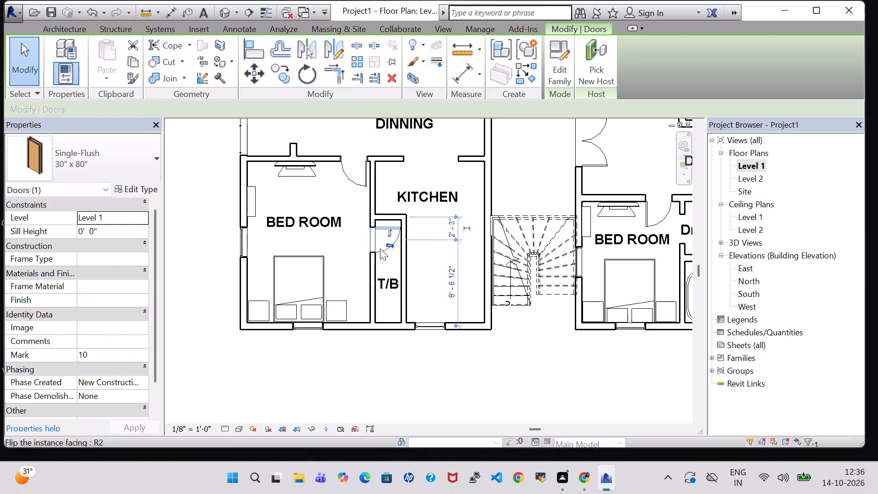
pyautogui.press('Up')
pyautogui.click(480, 371)
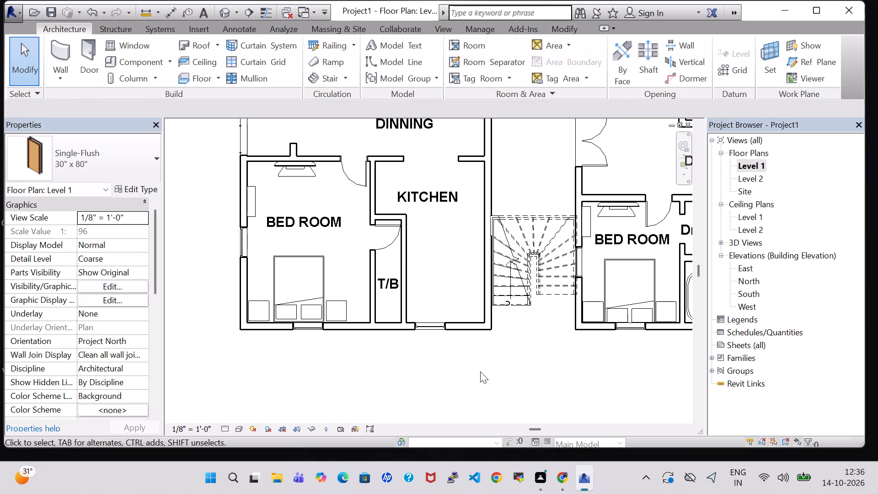
# Nudge the wall between the lower-left BED ROOM and T/B toward the bedroom, making the T/B 3'-4" wide between wall centres.
pyautogui.click(369, 316)
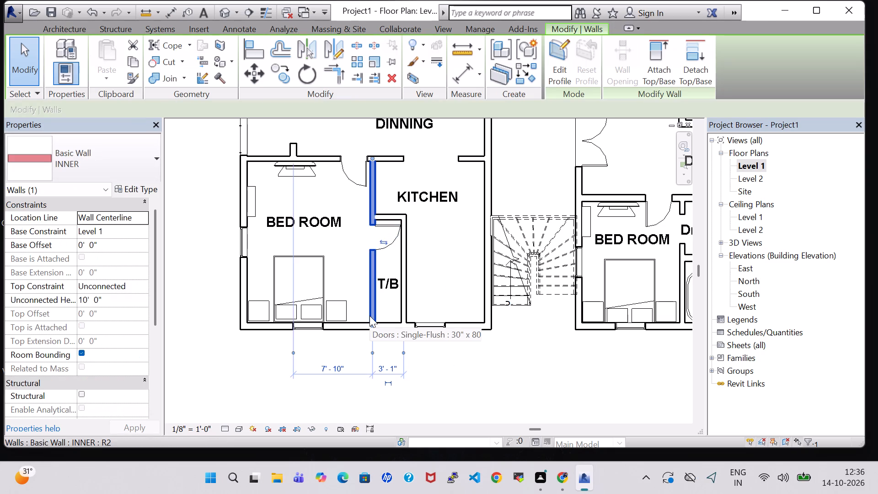
pyautogui.press('Left')
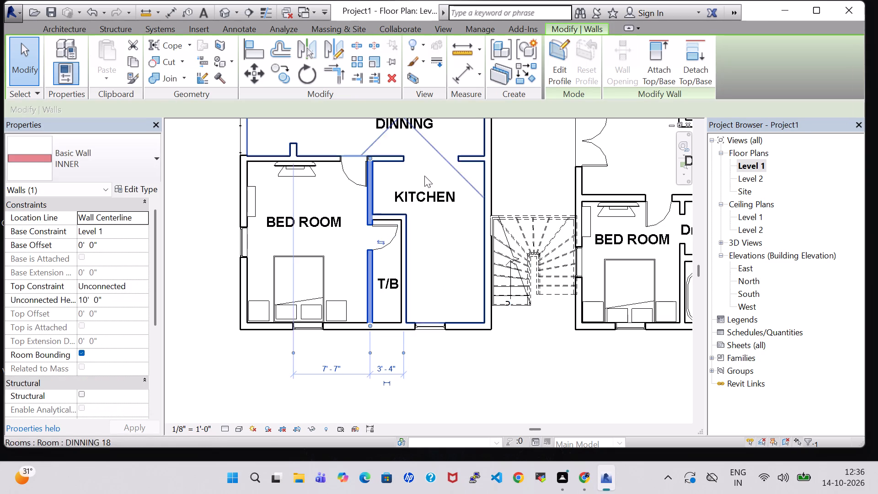
# Nudge the lower-left BED ROOM's entry door away from the T/B-side wall, to 1'-10" from it.
pyautogui.click(345, 169)
pyautogui.press('Left')
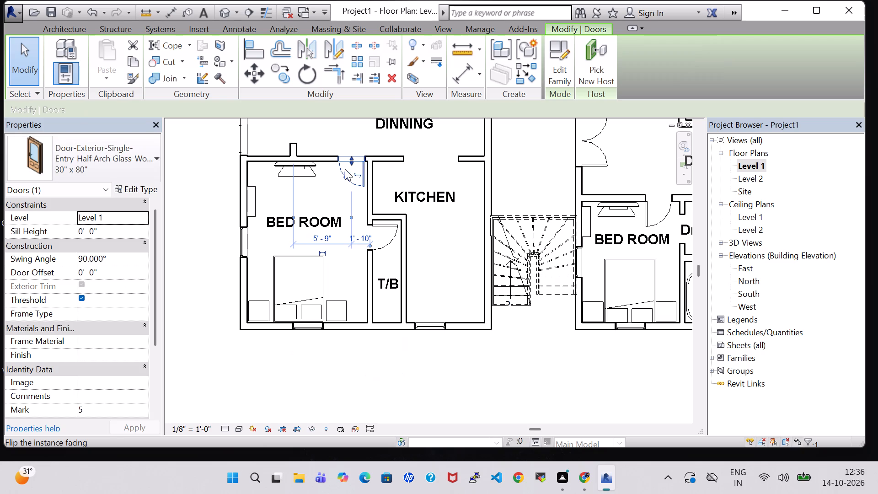
pyautogui.click(389, 371)
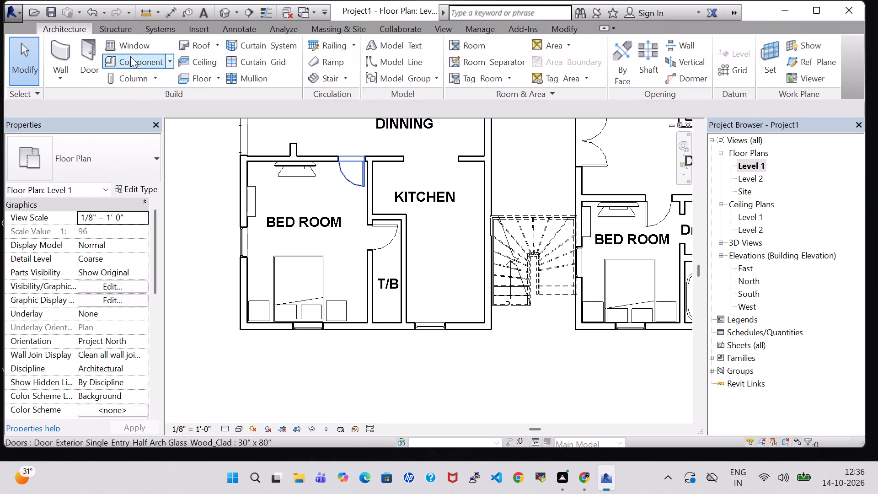
# Place a Tub-Free Standing-3D 30" x 60" lengthwise in the left T/B's lower end, about 1'-8" from the bedroom-side wall.
pyautogui.click(130, 56)
pyautogui.press('space')
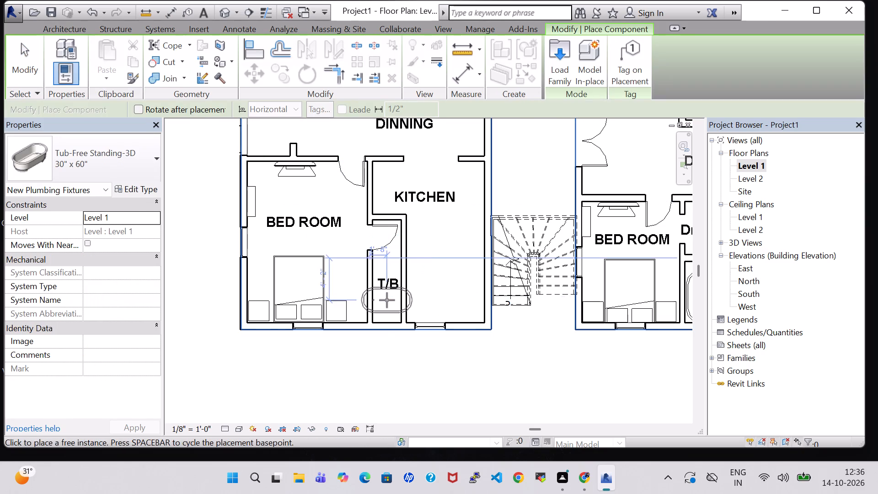
pyautogui.press('space')
pyautogui.scroll(5, 386, 293)
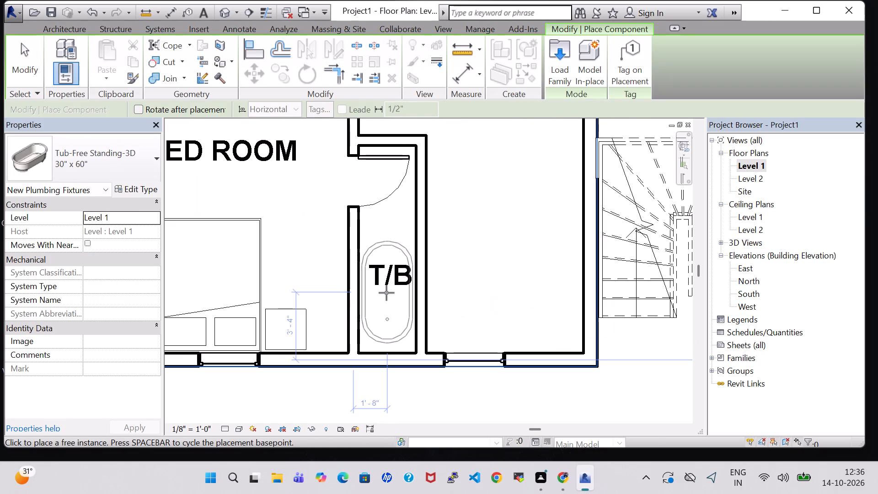
pyautogui.click(386, 301)
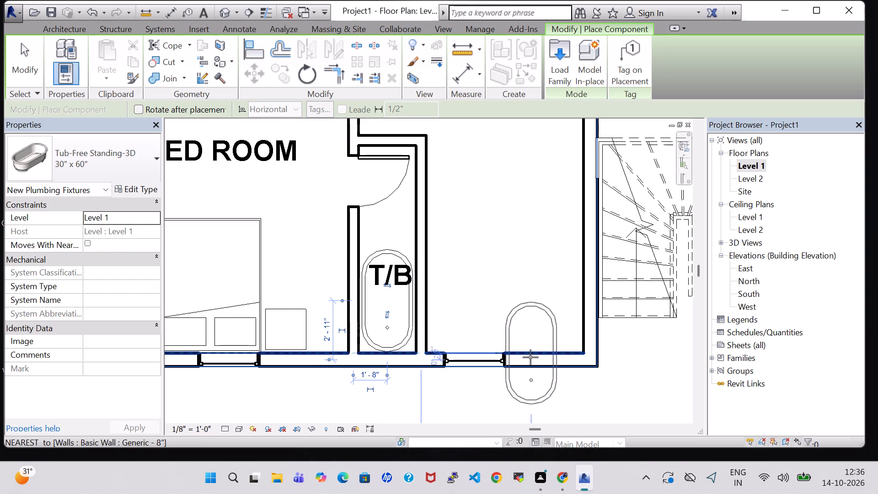
pyautogui.press('Escape')
pyautogui.press('Escape')
# Load the Toilet-Domestic-3D family from the US Imperial library's Plumbing, Architectural, Fixtures, Water Closets folder.
pyautogui.scroll(-3, 405, 257)
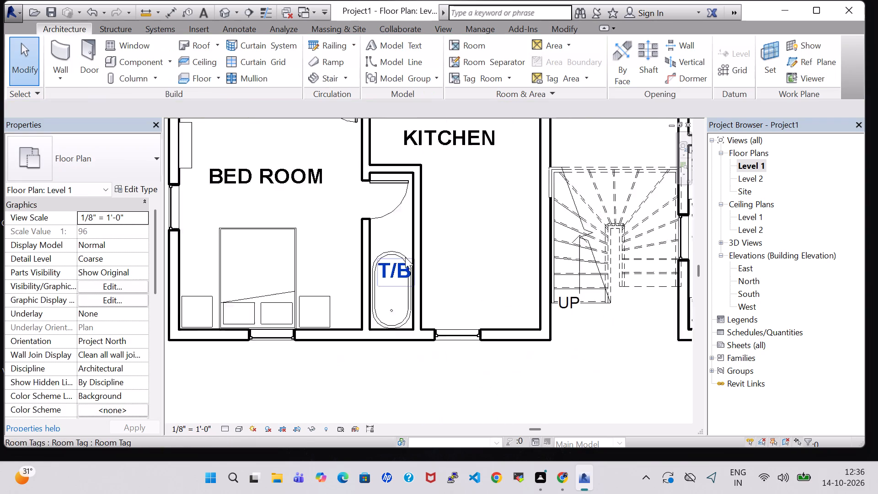
pyautogui.click(123, 68)
pyautogui.scroll(-5, 267, 214)
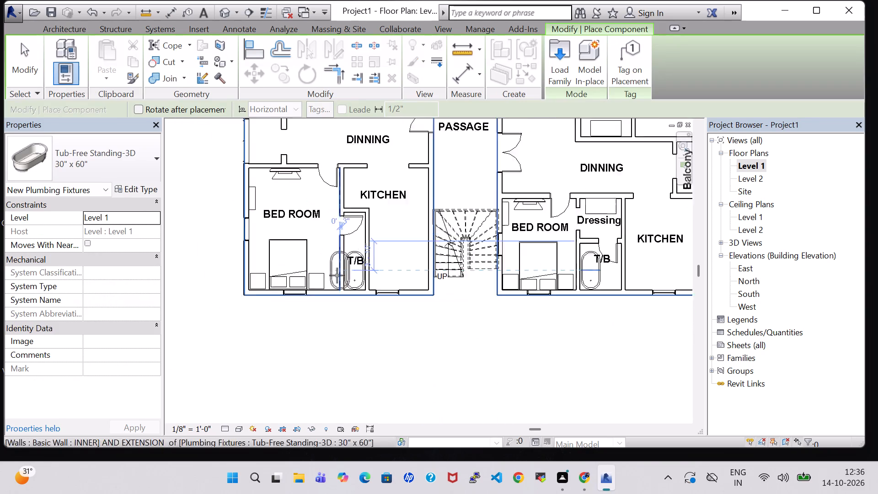
pyautogui.click(558, 58)
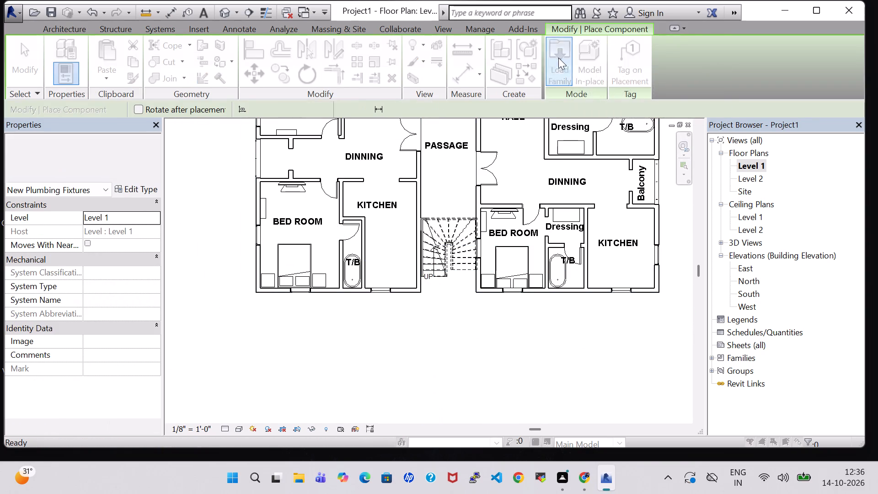
pyautogui.scroll(-2, 451, 248)
pyautogui.doubleClick(410, 231)
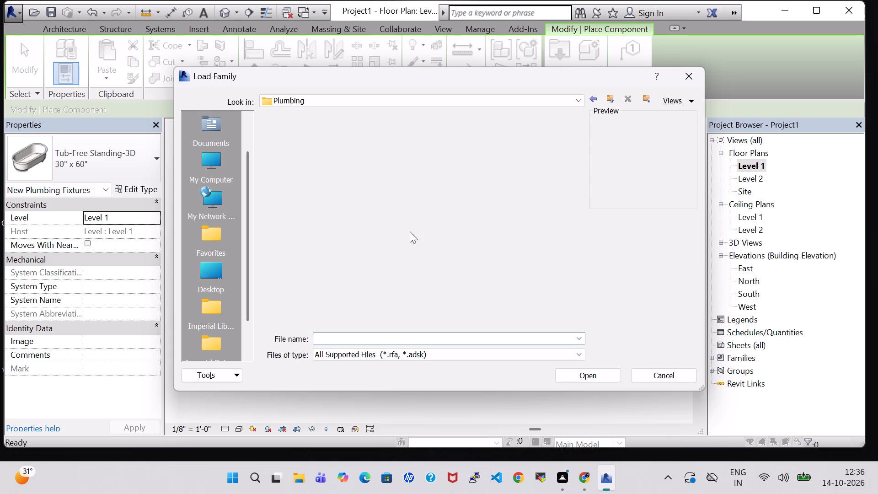
pyautogui.doubleClick(286, 148)
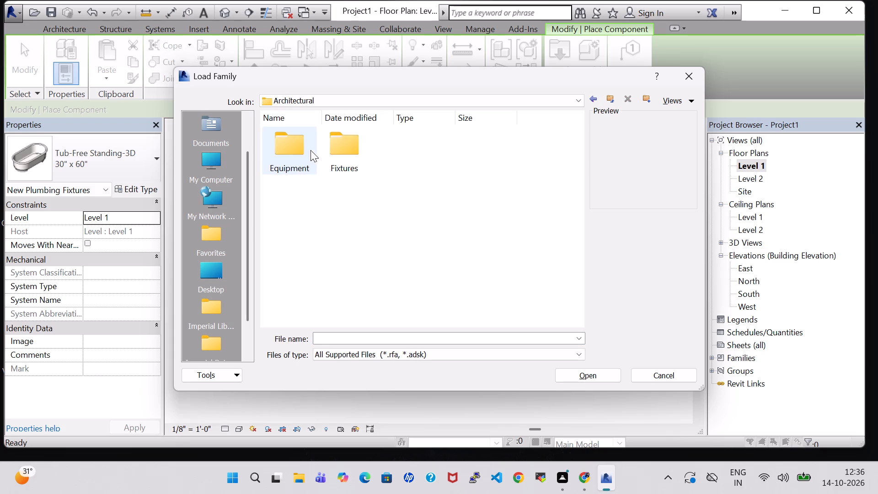
pyautogui.doubleClick(354, 154)
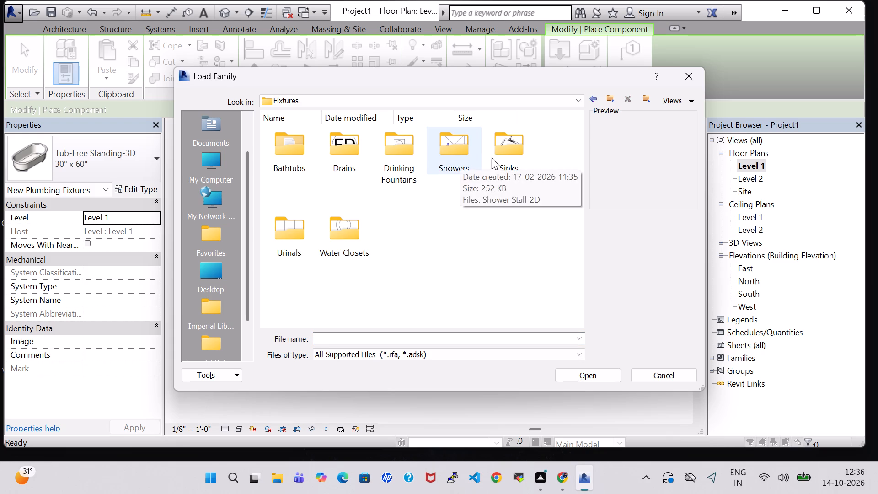
pyautogui.doubleClick(343, 233)
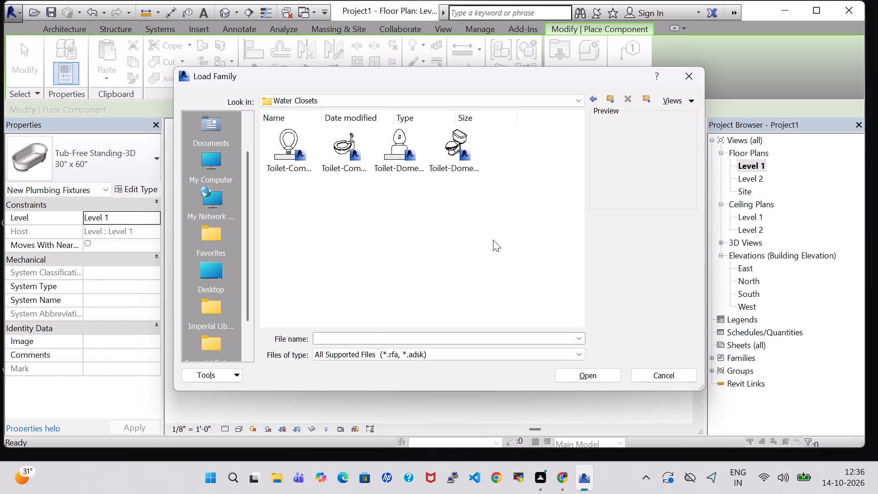
pyautogui.click(467, 162)
pyautogui.click(607, 374)
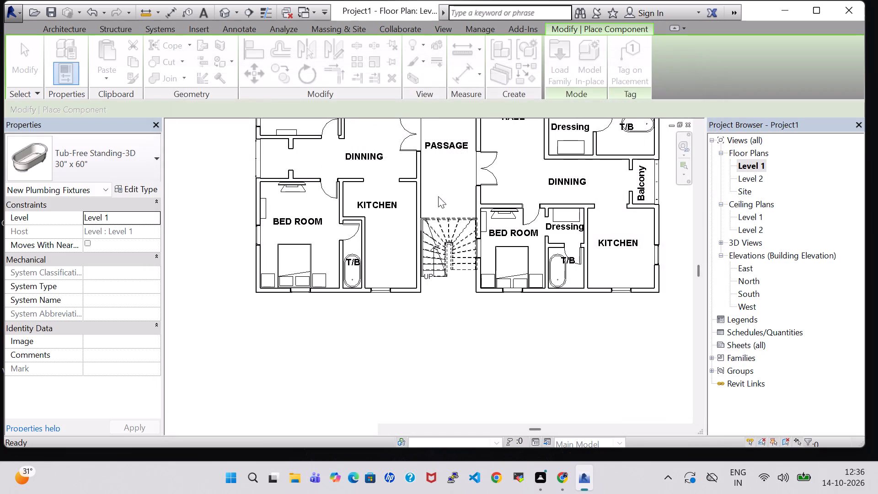
# Place a Toilet-Domestic-3D in the lower-left T/B between door and tub, tank toward the bedroom wall, about 4'-4" below the upper wall.
pyautogui.scroll(5, 448, 194)
pyautogui.scroll(-1, 448, 196)
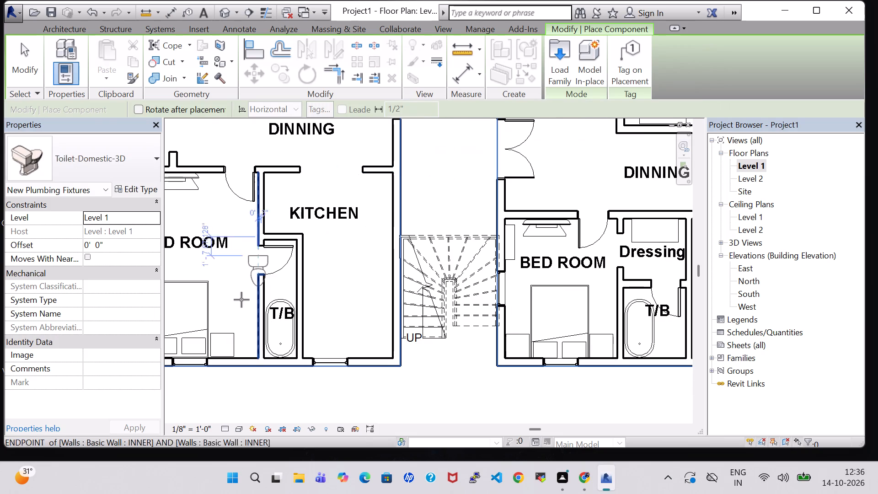
pyautogui.press('space')
pyautogui.press('space')
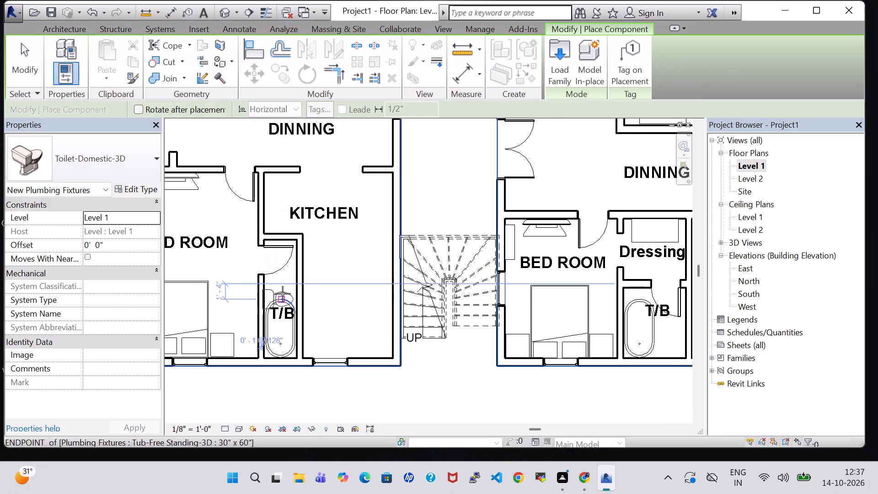
pyautogui.scroll(3, 282, 286)
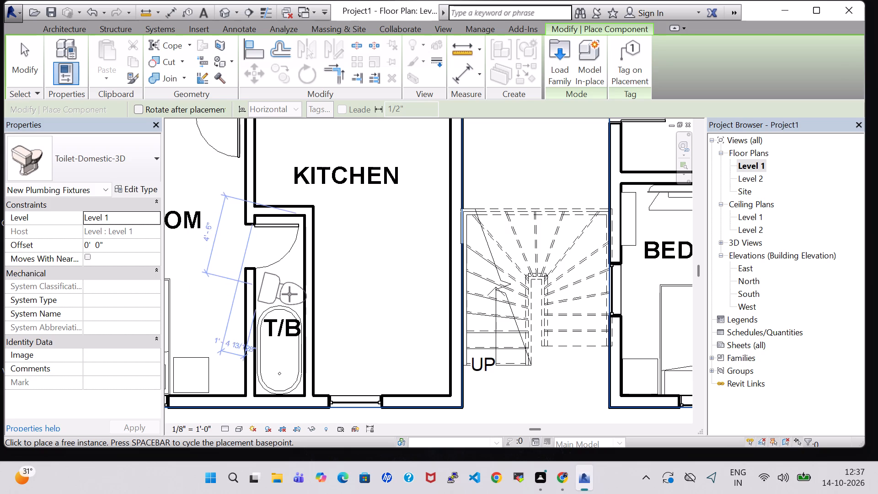
pyautogui.press('Escape')
pyautogui.click(134, 64)
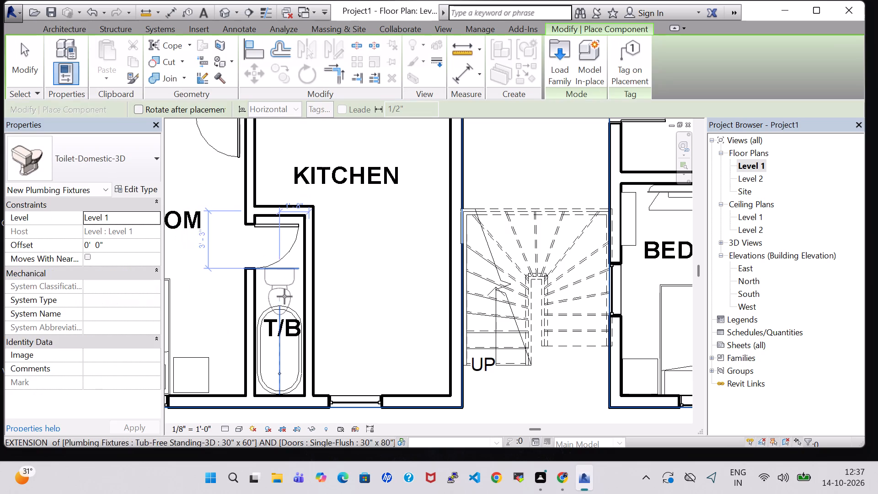
pyautogui.press('space')
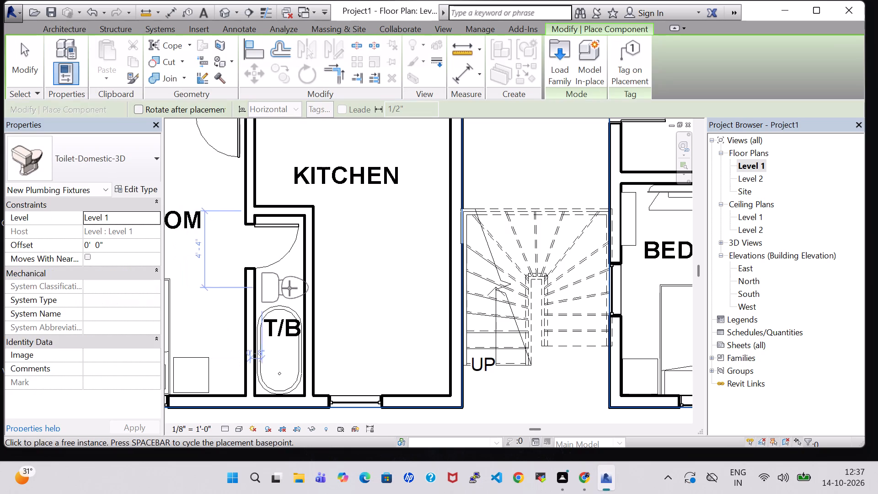
pyautogui.scroll(4, 289, 288)
pyautogui.click(289, 288)
# Place a Toilet-Domestic-3D beside the tub in the lower-right T/B, tank against the exterior wall, about 4'-3" from the bedroom-side wall.
pyautogui.scroll(-4, 289, 288)
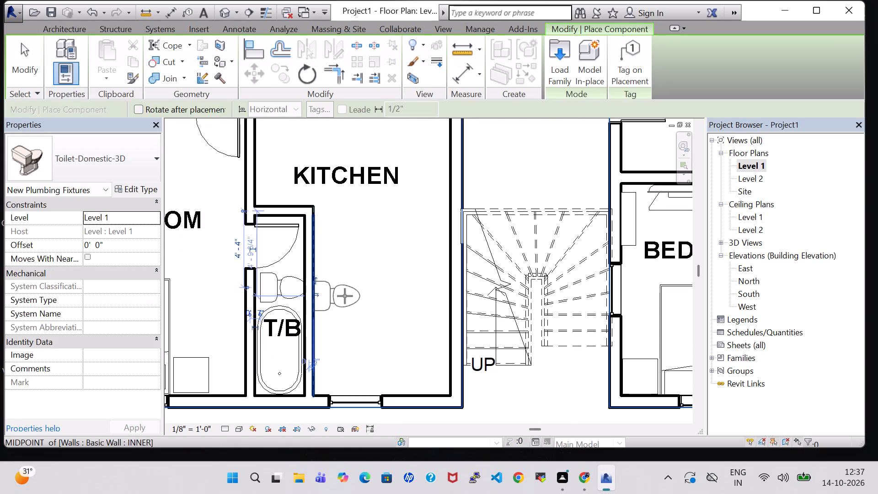
pyautogui.scroll(-5, 345, 296)
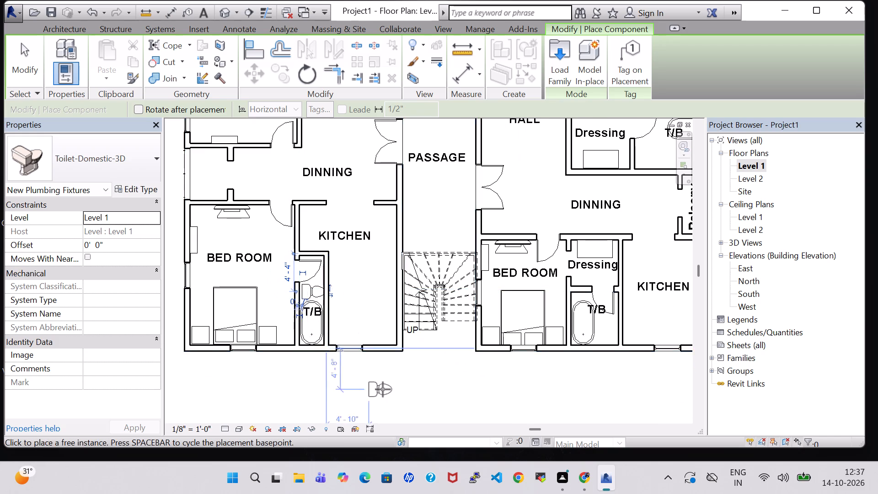
pyautogui.scroll(-2, 383, 389)
pyautogui.press('space')
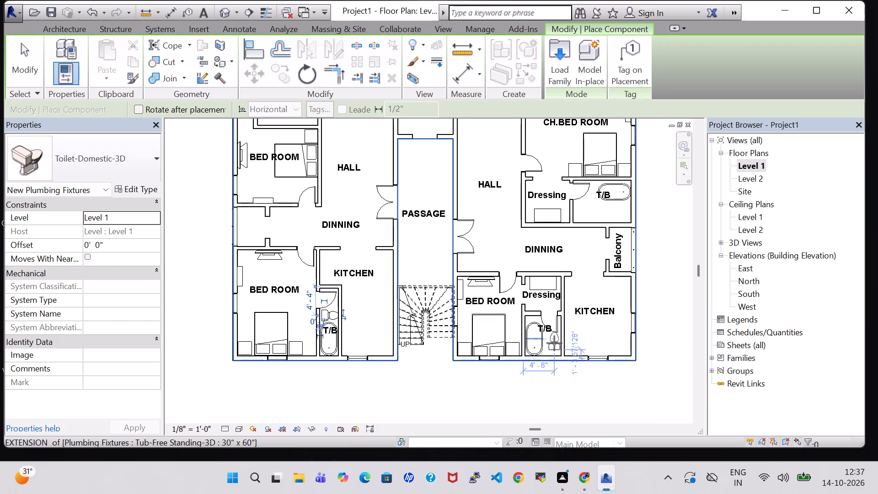
pyautogui.scroll(5, 554, 351)
pyautogui.click(549, 342)
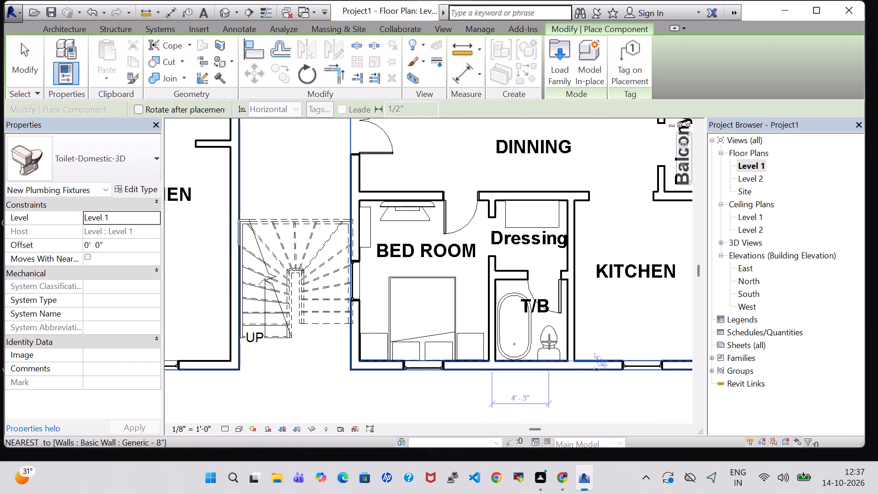
# Place a Toilet-Domestic-3D below the tub in the CH.BED ROOM's T/B, with its tank against the exterior side wall.
pyautogui.scroll(-4, 475, 321)
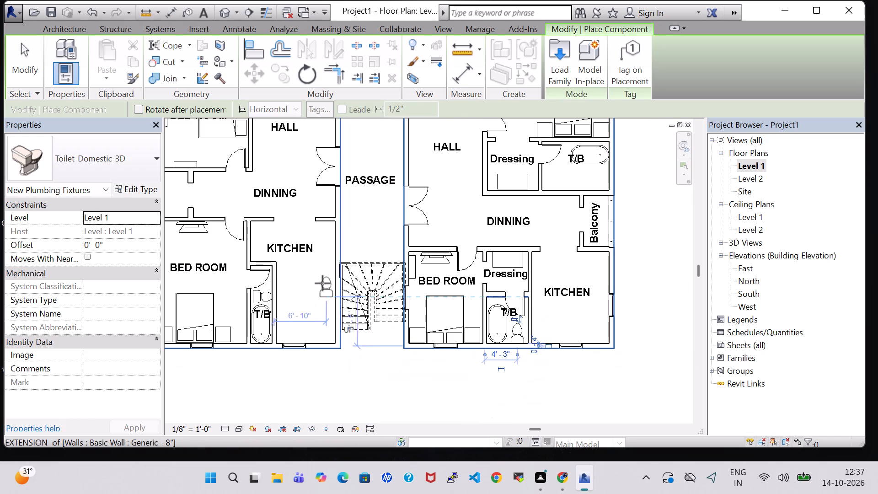
pyautogui.moveTo(317, 280); pyautogui.dragTo(323, 330, button='middle')
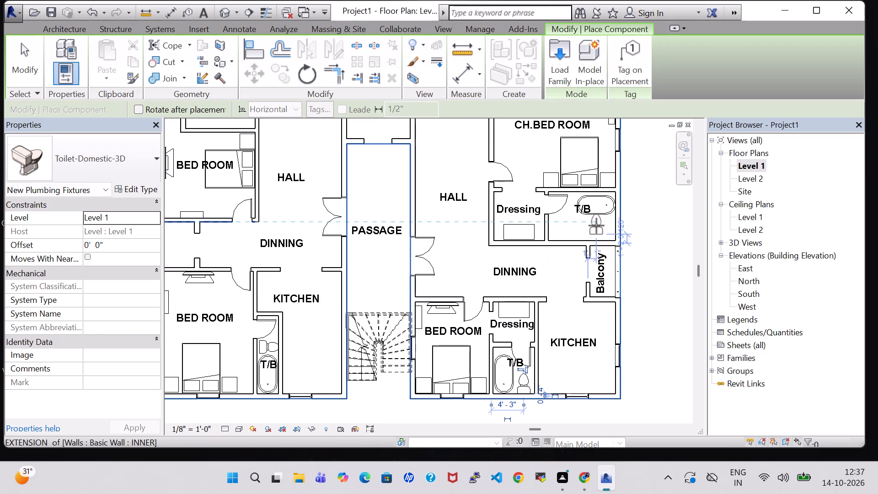
pyautogui.press('space')
pyautogui.click(604, 230)
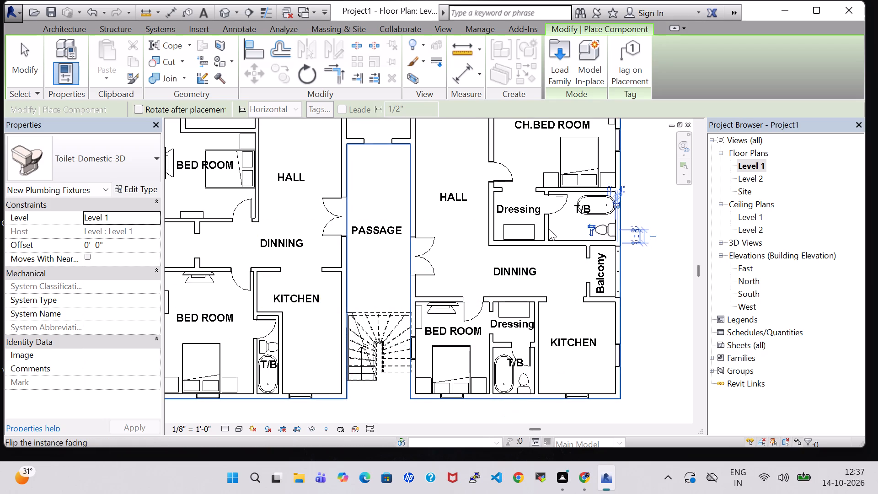
# Place a Toilet-Domestic-3D below the tub in the upper-left T/B, tank against the HALL wall, about 1'-2" above the lower wall.
pyautogui.moveTo(461, 217); pyautogui.dragTo(501, 359, button='middle')
pyautogui.scroll(-1, 461, 217)
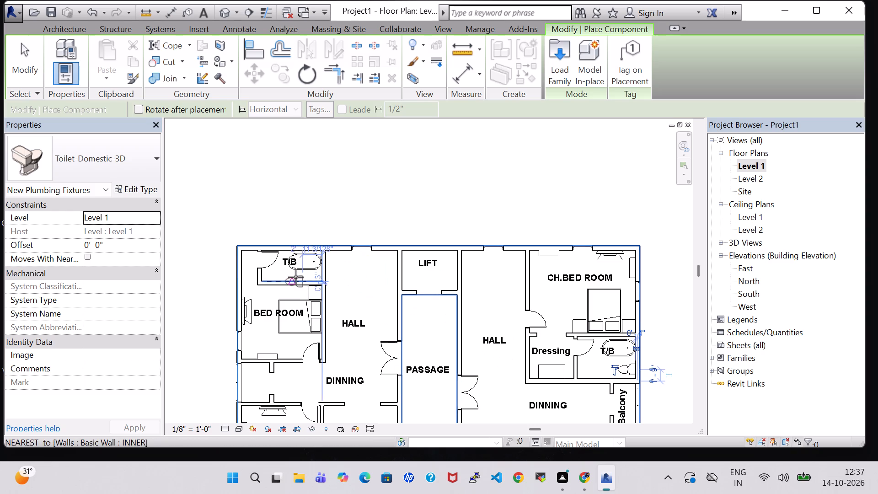
pyautogui.scroll(6, 296, 277)
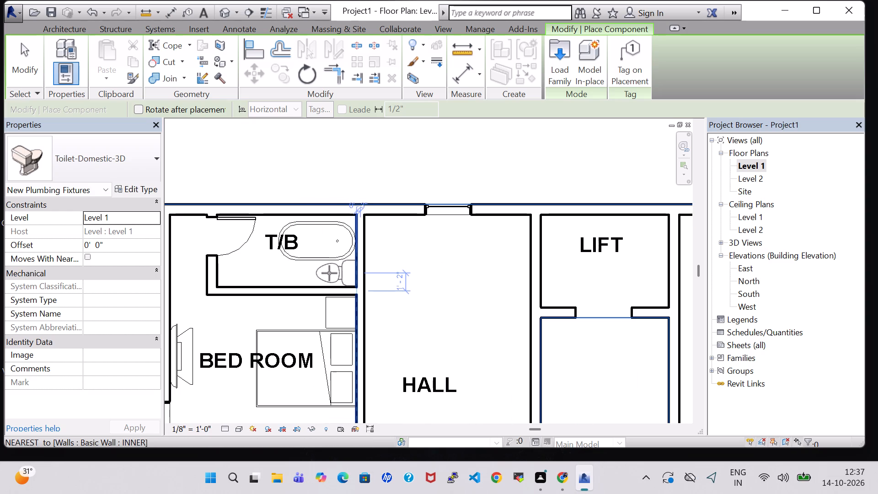
pyautogui.click(329, 273)
pyautogui.press('Escape')
pyautogui.press('Escape')
# Nudge the upper-left T/B's tub up toward the exterior wall, to 3'-7" from the room's lower wall.
pyautogui.click(329, 226)
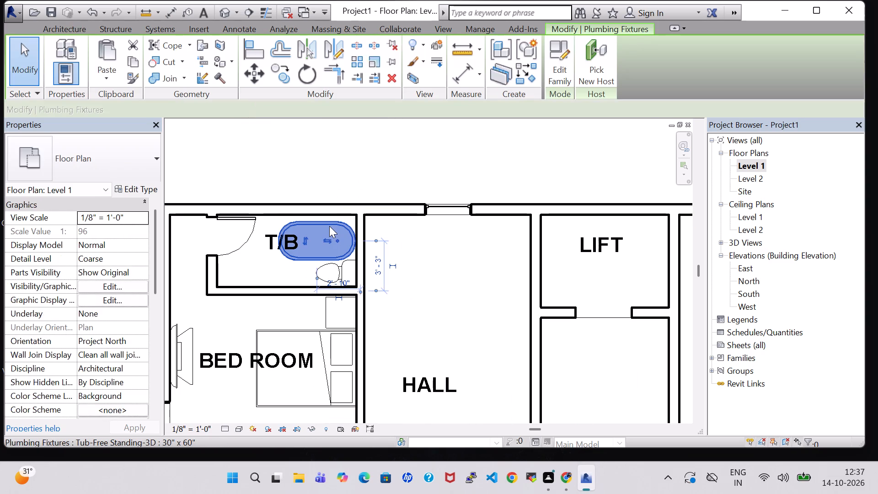
pyautogui.press('Up')
pyautogui.press('Up')
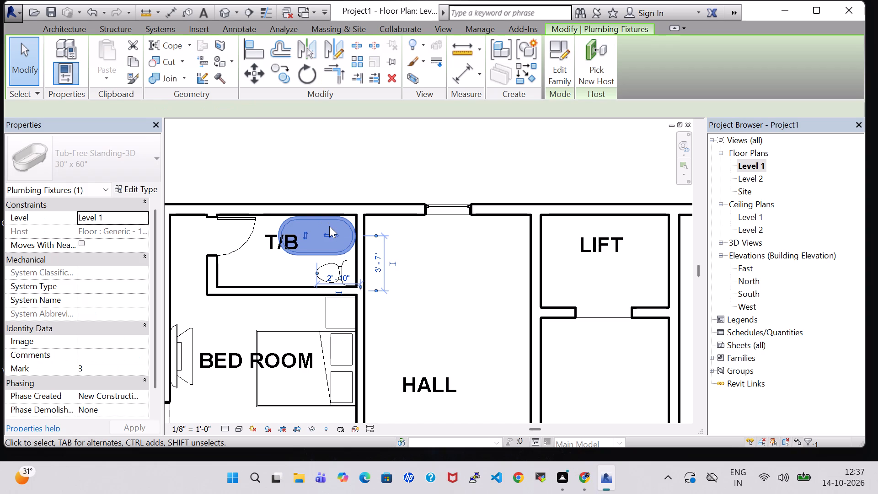
# Nudge the upper-left T/B's toilet up to 1'-4" from the room's lower wall, keeping its tank against the HALL wall.
pyautogui.click(330, 268)
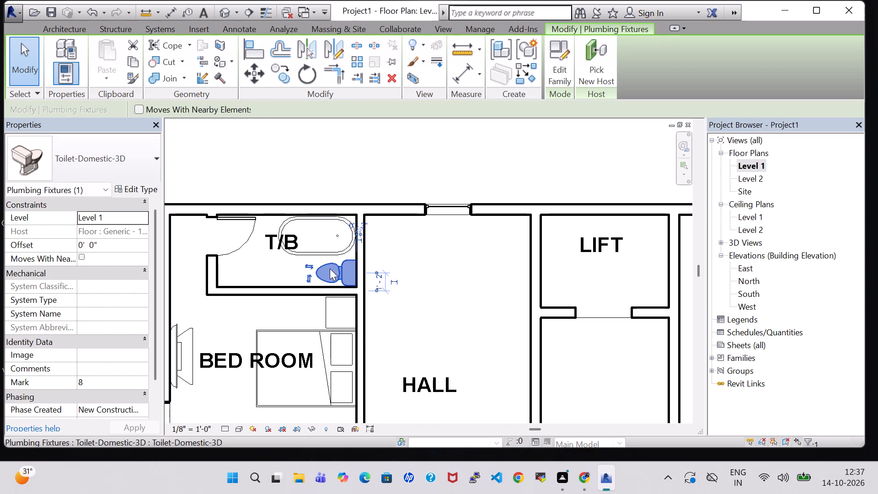
pyautogui.press('Up')
pyautogui.press('Left')
pyautogui.press('Right')
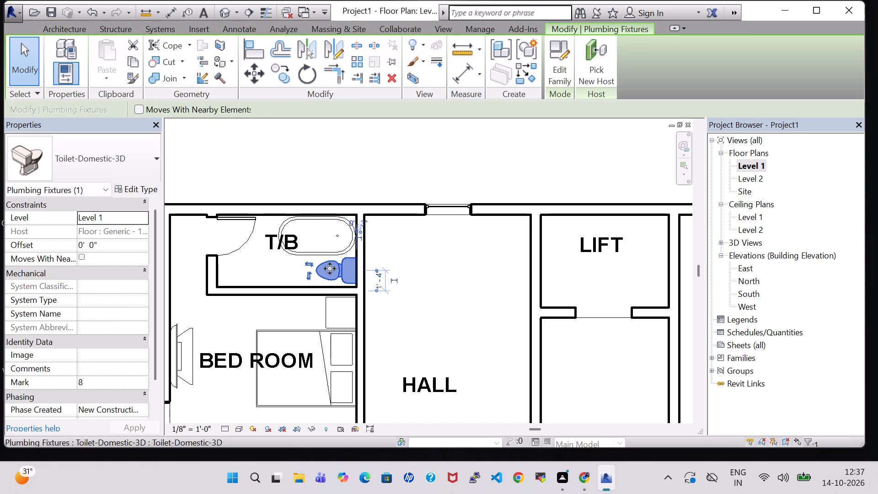
pyautogui.click(484, 156)
# Nudge the lower-left T/B's toilet toward the bedroom wall, keeping it 4'-4" from the room's upper wall.
pyautogui.scroll(-3, 484, 156)
pyautogui.moveTo(481, 307); pyautogui.dragTo(447, 198, button='middle')
pyautogui.scroll(-2, 447, 198)
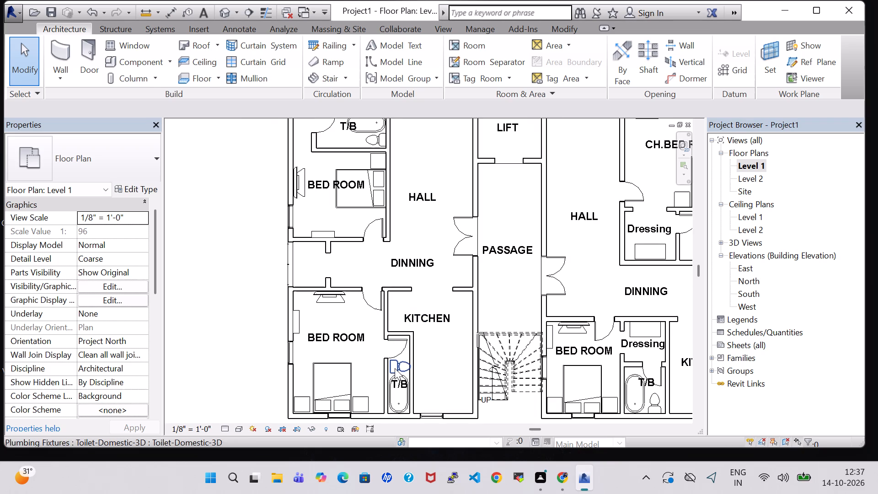
pyautogui.click(395, 368)
pyautogui.press('Left')
pyautogui.press('Down')
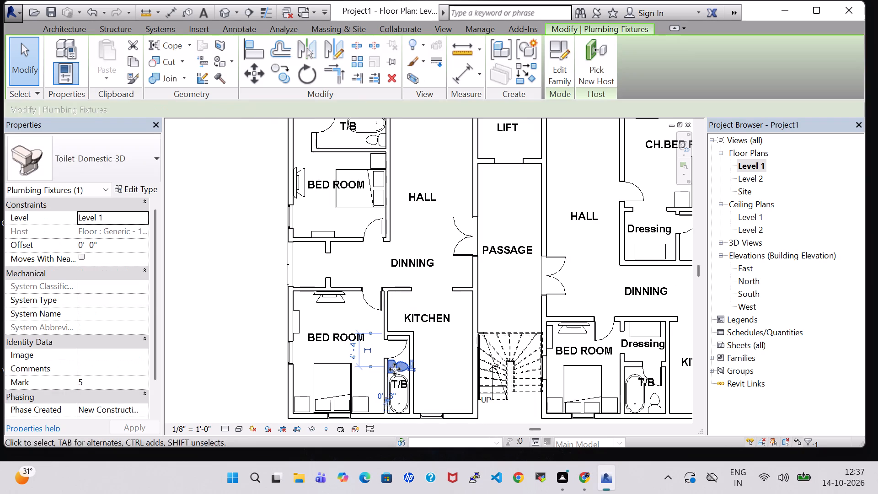
pyautogui.press('Up')
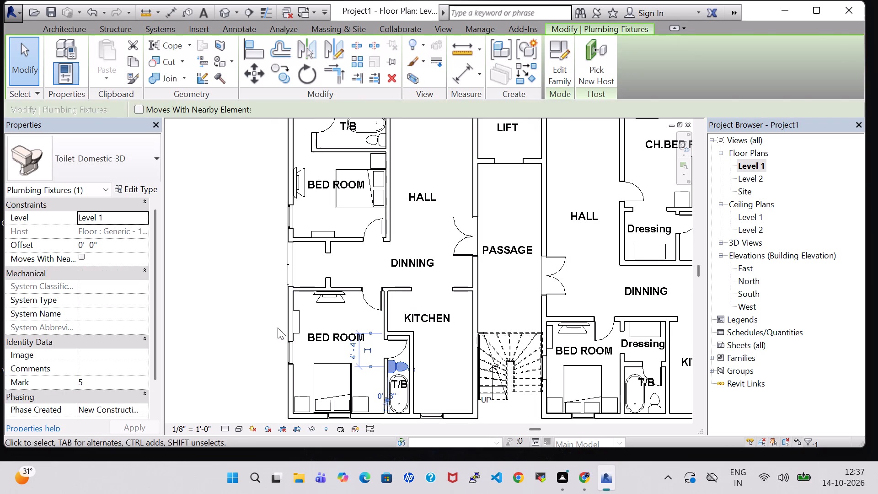
pyautogui.click(251, 316)
pyautogui.scroll(-3, 251, 316)
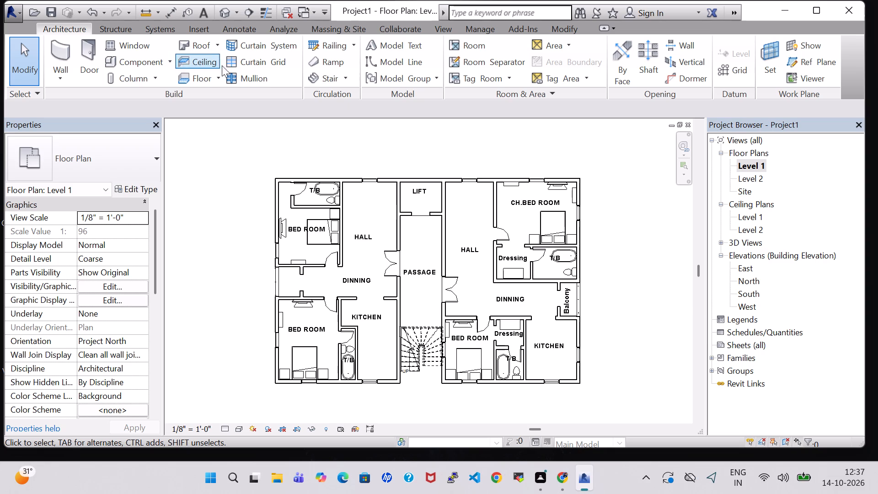
# Load the Sink Vanity-Square family from the Sinks folder of the US Imperial library's plumbing fixtures for placement.
pyautogui.click(118, 56)
pyautogui.click(542, 112)
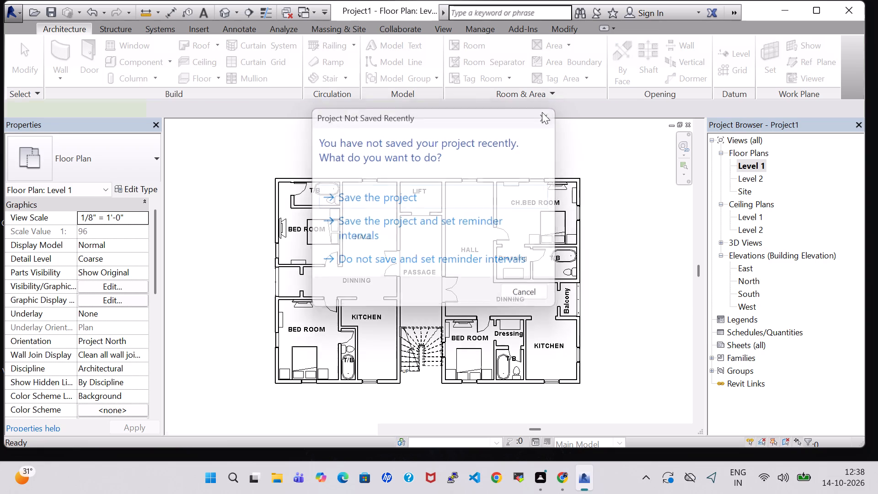
pyautogui.click(551, 64)
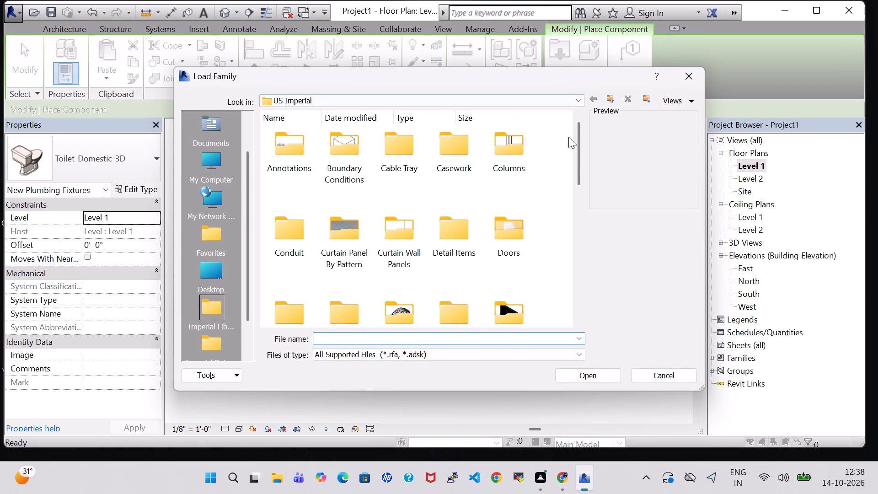
pyautogui.scroll(-1, 550, 164)
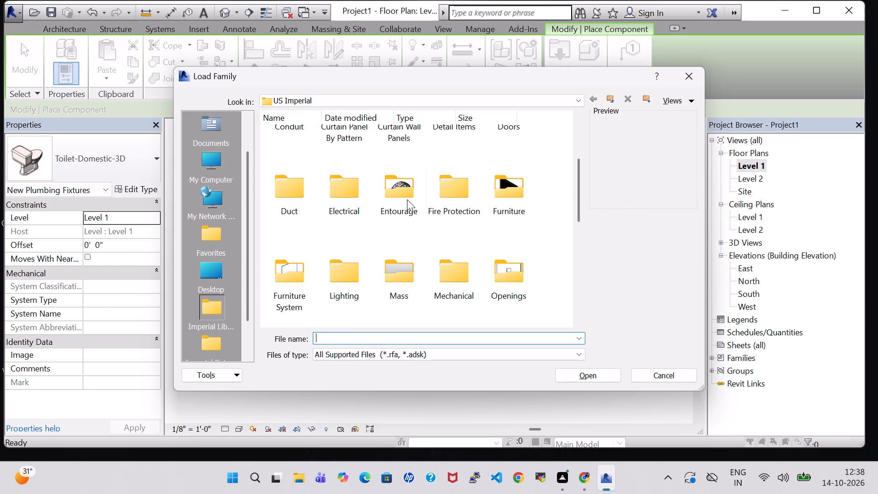
pyautogui.scroll(-1, 394, 193)
pyautogui.doubleClick(404, 225)
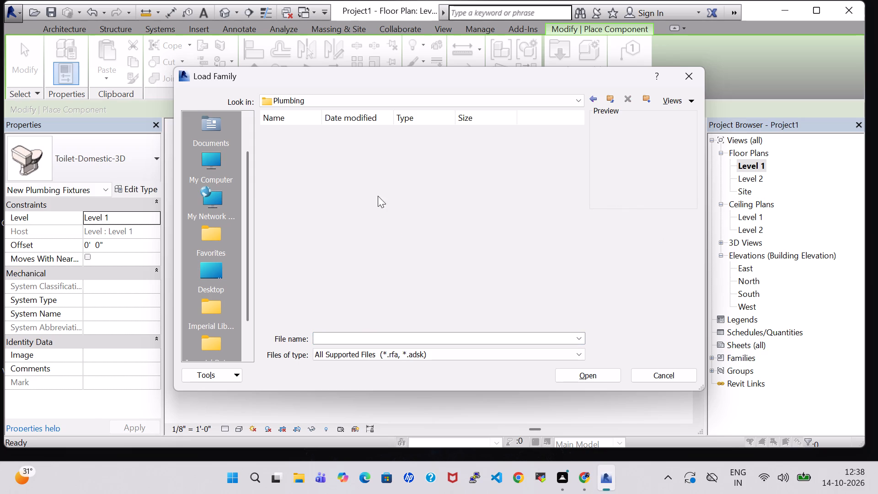
pyautogui.doubleClick(284, 142)
pyautogui.doubleClick(362, 160)
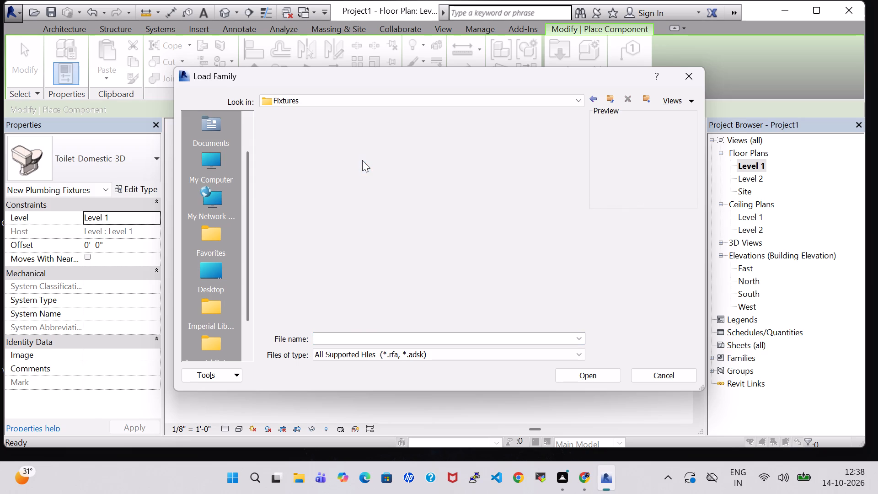
pyautogui.doubleClick(515, 165)
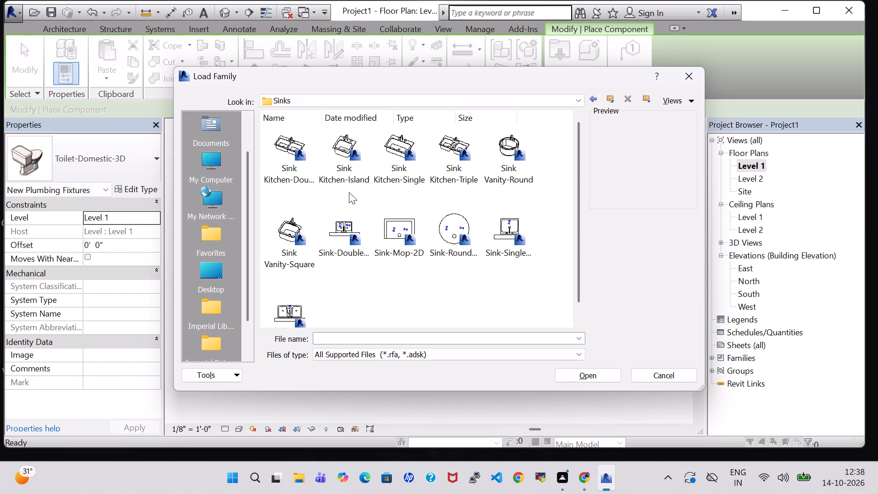
pyautogui.click(298, 231)
pyautogui.click(599, 376)
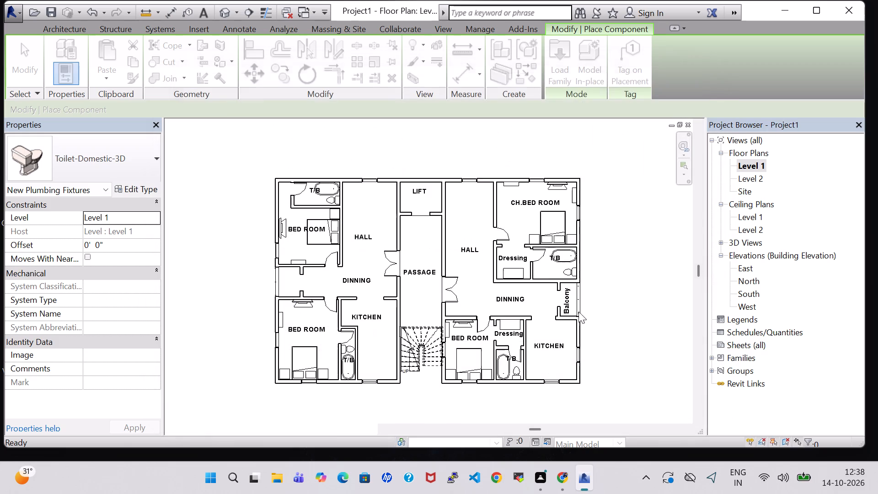
# Place a 20" x 18" Sink Vanity-Square in the T/B below CH.BED ROOM, rotated with its faucet toward the lower wall.
pyautogui.scroll(11, 542, 296)
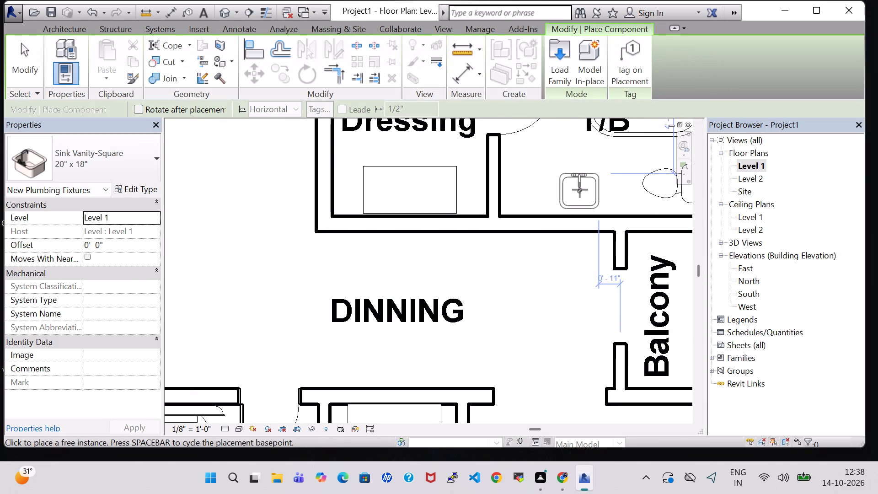
pyautogui.press('space')
pyautogui.press('space')
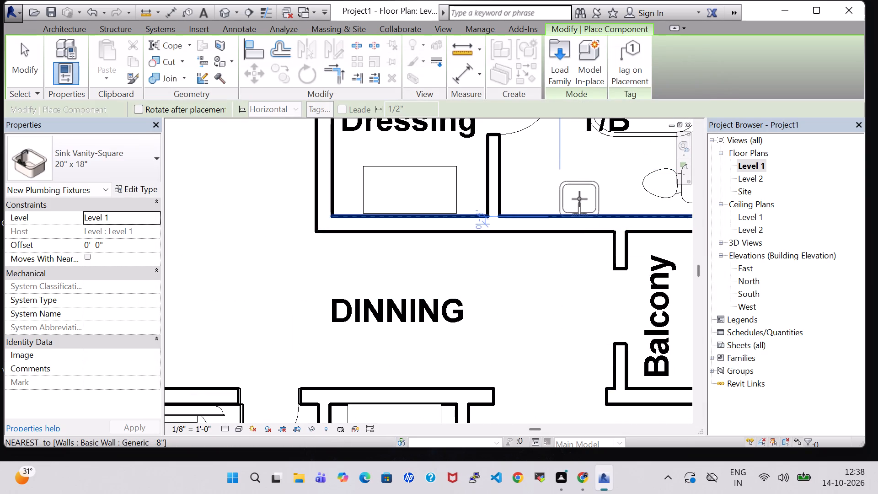
pyautogui.click(563, 199)
# Place a second Sink Vanity-Square in the upper-left T/B near its lower wall, about 1'-4" from the door wall.
pyautogui.scroll(-8, 562, 183)
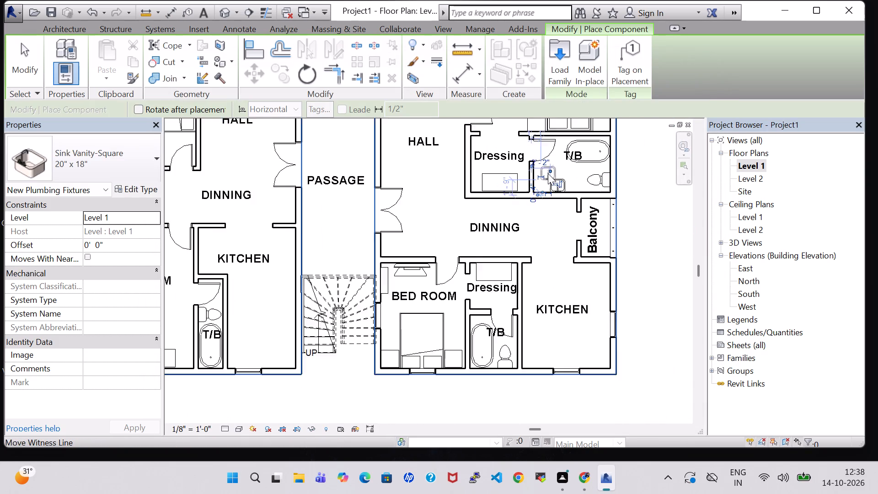
pyautogui.scroll(7, 513, 253)
pyautogui.moveTo(513, 253); pyautogui.dragTo(514, 213, button='middle')
pyautogui.middleClick(514, 207)
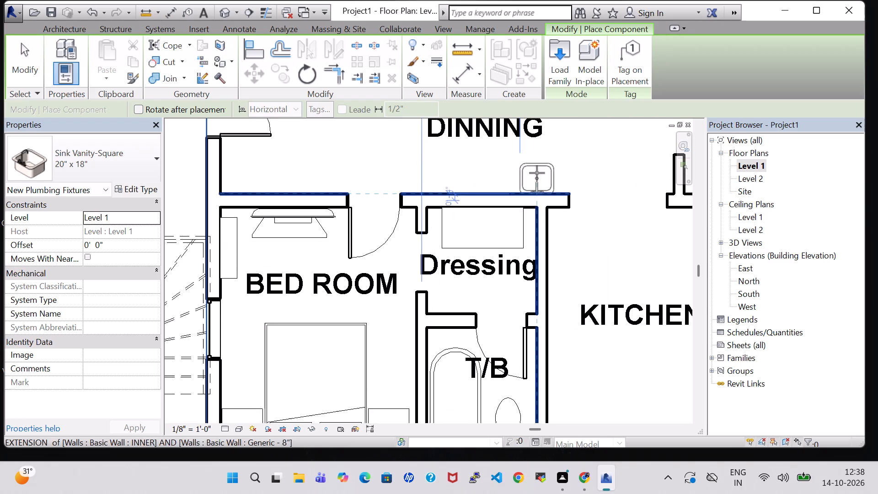
pyautogui.moveTo(504, 244); pyautogui.dragTo(555, 271, button='middle')
pyautogui.scroll(-5, 555, 271)
pyautogui.scroll(-3, 525, 247)
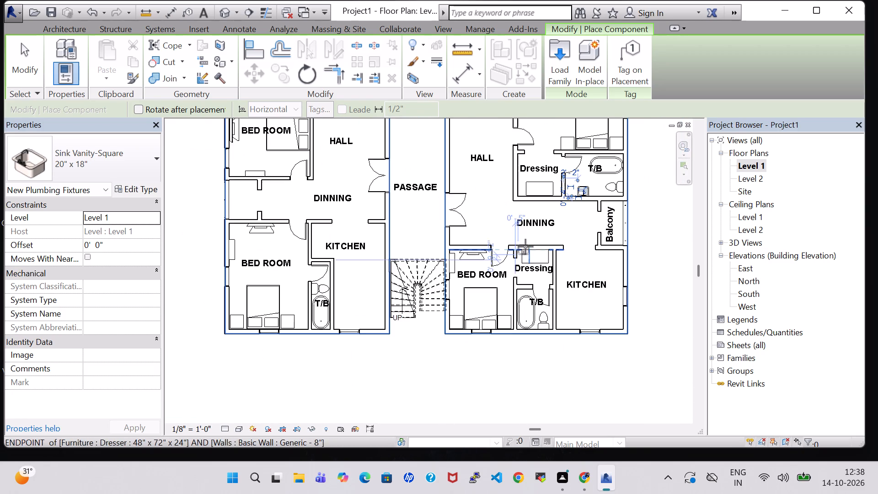
pyautogui.moveTo(412, 220); pyautogui.dragTo(459, 291, button='middle')
pyautogui.scroll(3, 328, 159)
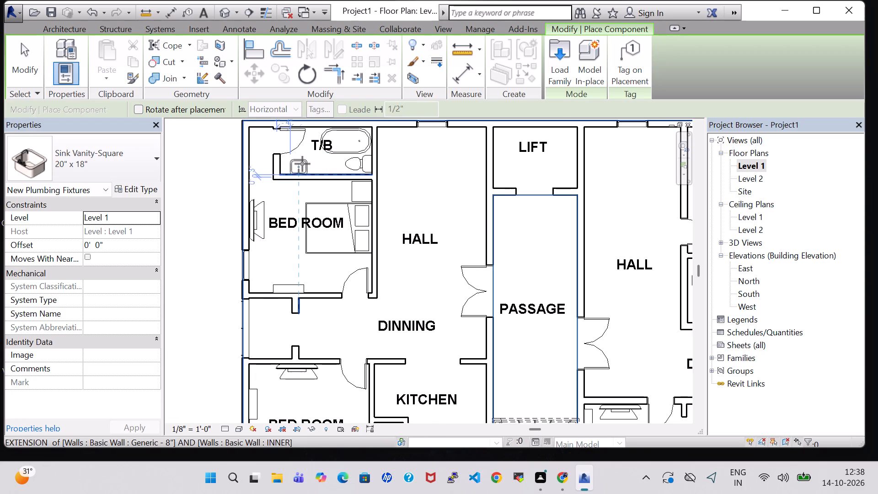
pyautogui.click(302, 164)
pyautogui.press('Escape')
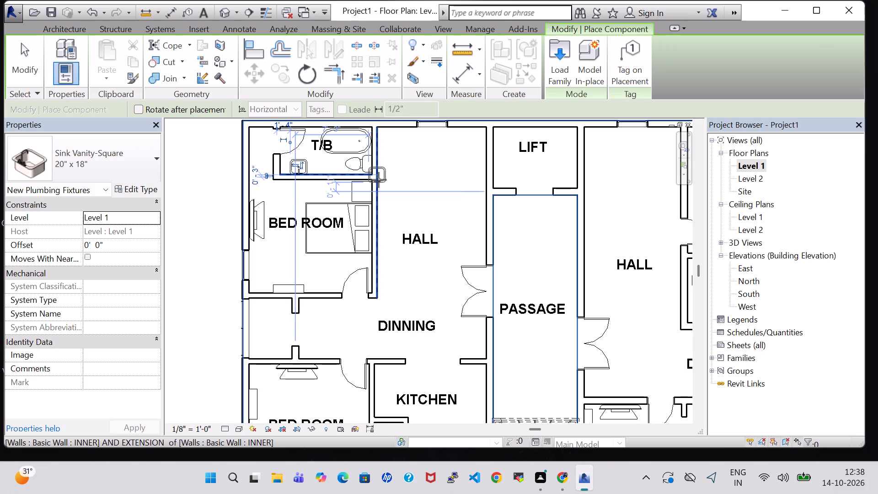
pyautogui.press('Escape')
# Set the offset of the upper-left T/B's sink to 2' 0" above Level 1.
pyautogui.click(271, 164)
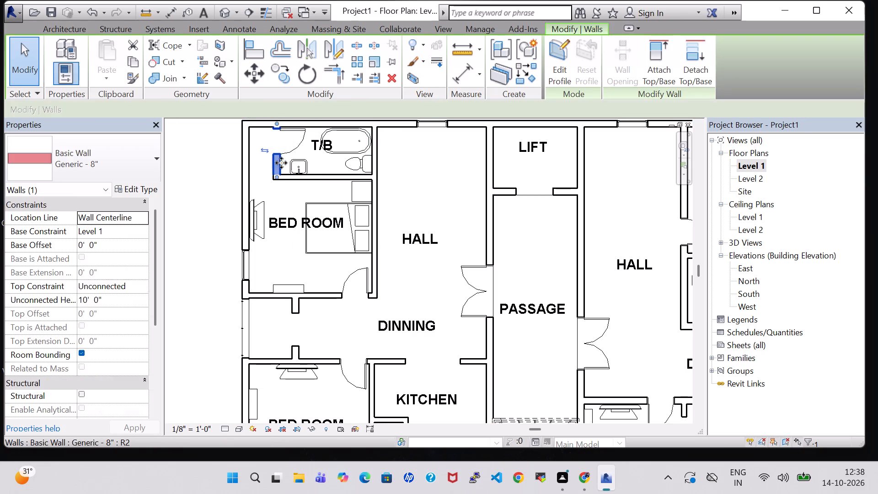
pyautogui.click(301, 162)
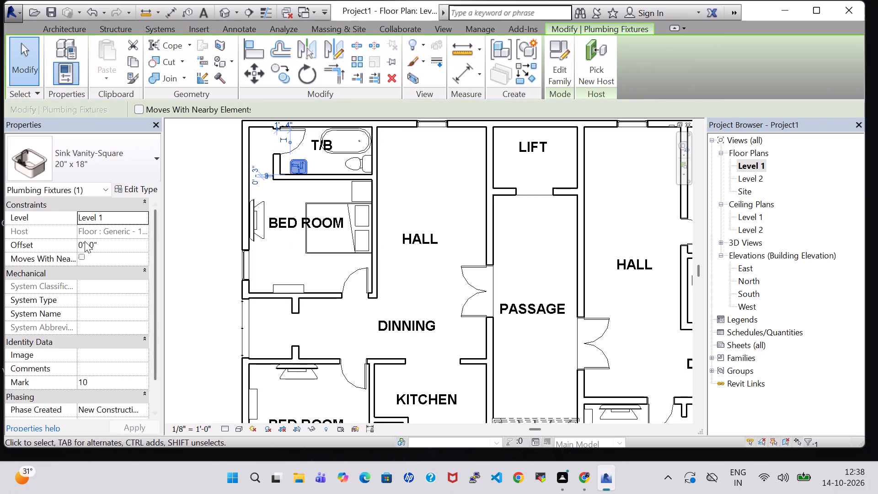
pyautogui.click(85, 241)
pyautogui.press('Left')
pyautogui.press('BackSpace')
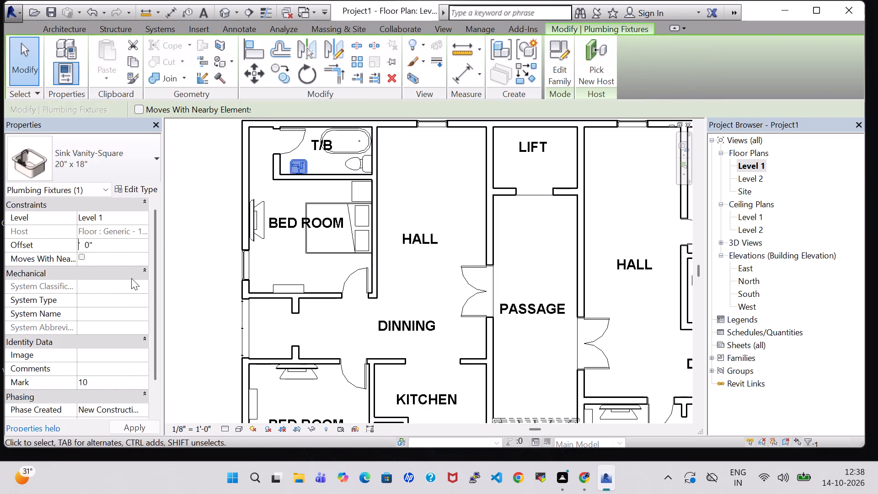
pyautogui.press('2')
pyautogui.press('Return')
# Set the offset of the sink in the T/B below CH.BED ROOM to 2' 0", and deselect it.
pyautogui.scroll(-3, 401, 219)
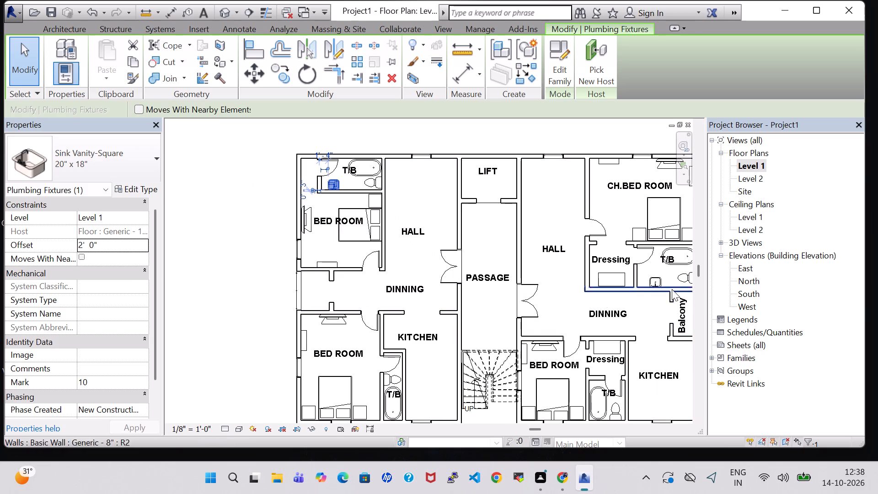
pyautogui.click(654, 279)
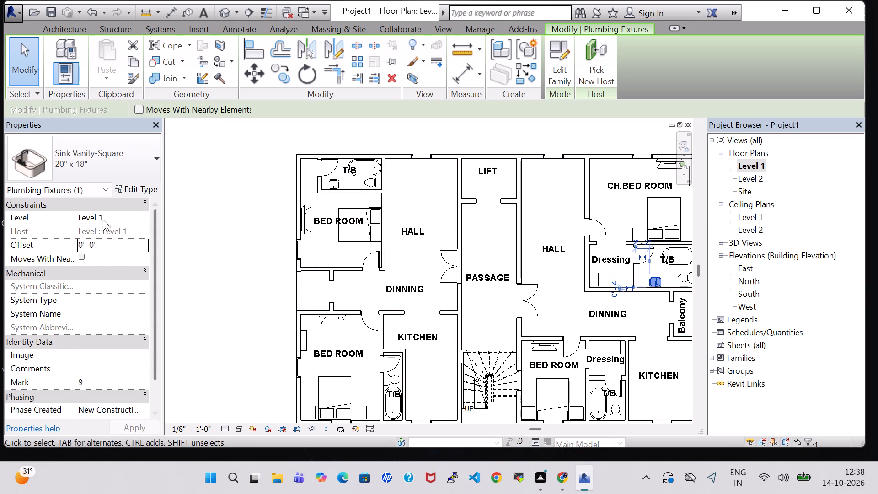
pyautogui.click(82, 248)
pyautogui.press('Right')
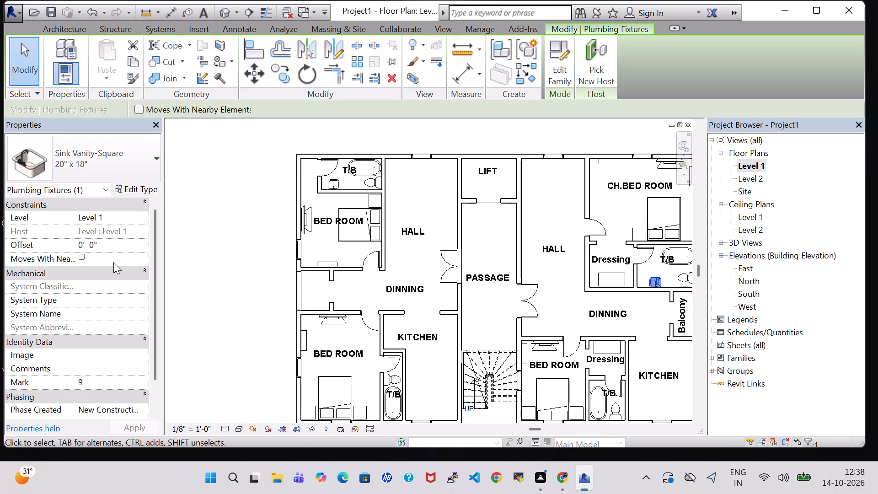
pyautogui.press('BackSpace')
pyautogui.press('2')
pyautogui.press('Return')
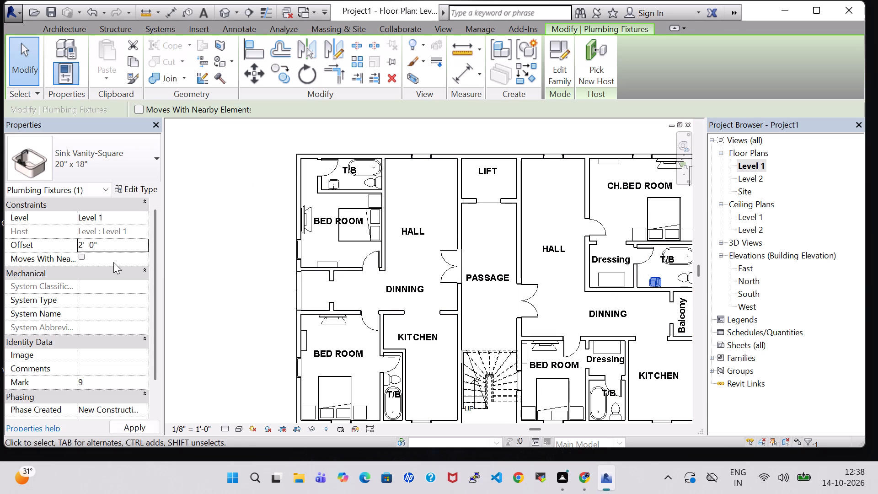
pyautogui.scroll(-2, 429, 238)
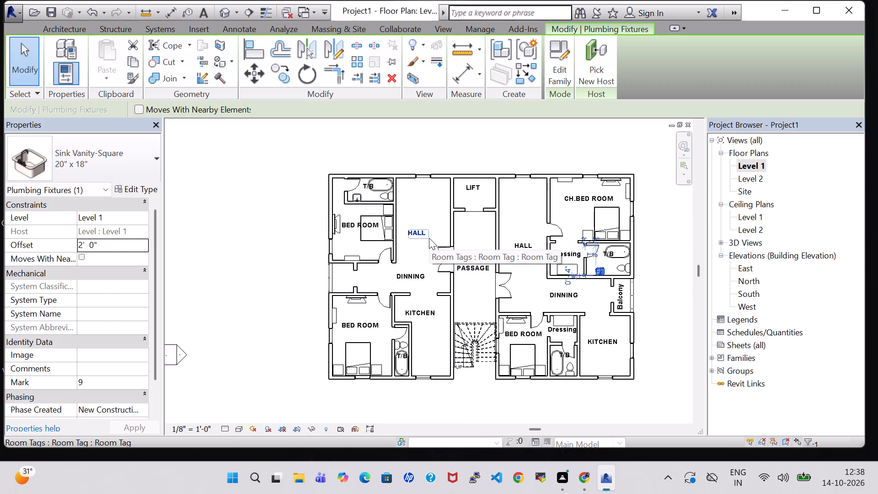
pyautogui.moveTo(529, 236); pyautogui.dragTo(502, 226, button='middle')
pyautogui.click(642, 240)
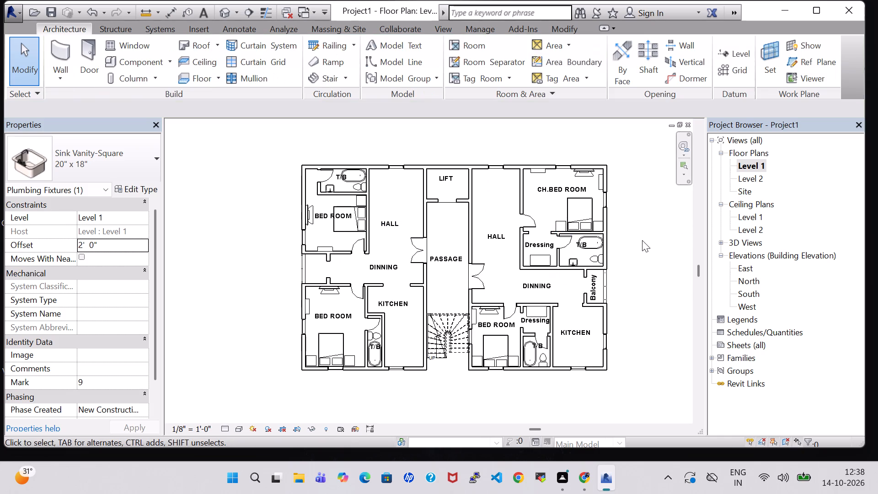
# Examine the furnished rooms and bathroom fixtures of both apartments in the 3D view from above and from the front.
pyautogui.click(225, 8)
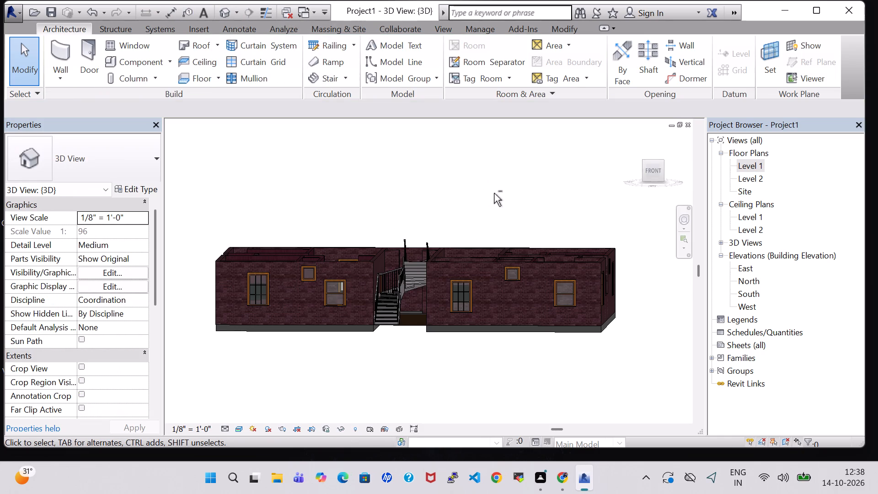
pyautogui.keyDown('shift'); pyautogui.moveTo(494, 193); pyautogui.dragTo(471, 285, button='middle'); pyautogui.keyUp('shift')
pyautogui.keyDown('shift'); pyautogui.moveTo(627, 319); pyautogui.dragTo(520, 402, button='middle'); pyautogui.keyUp('shift')
pyautogui.keyDown('shift'); pyautogui.moveTo(448, 306); pyautogui.dragTo(557, 386, button='middle'); pyautogui.keyUp('shift')
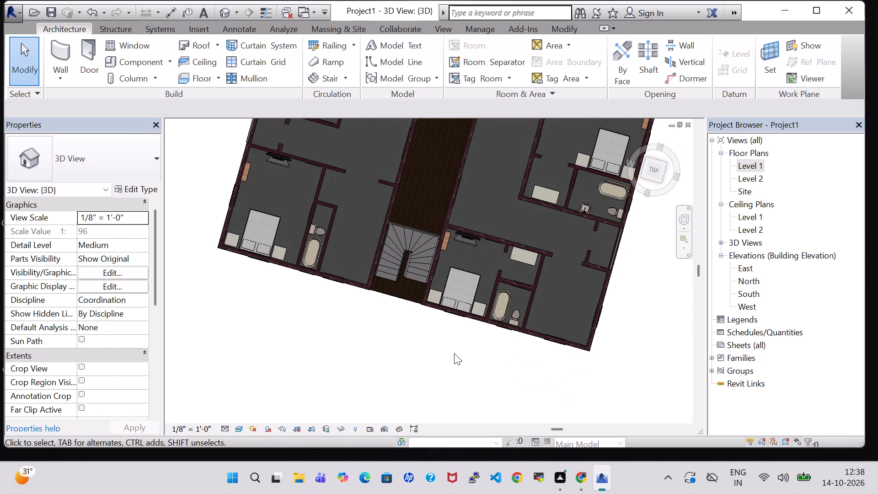
pyautogui.keyDown('shift'); pyautogui.moveTo(416, 344); pyautogui.dragTo(453, 352, button='middle'); pyautogui.keyUp('shift')
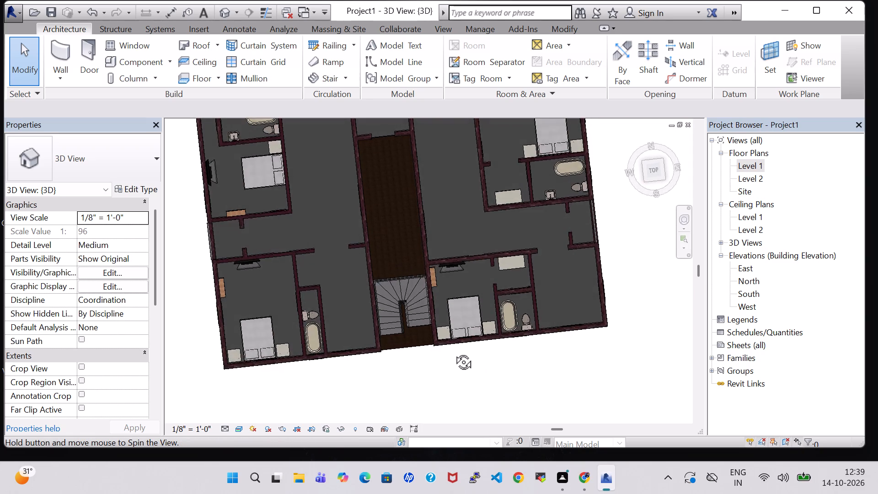
pyautogui.keyDown('shift'); pyautogui.moveTo(453, 352); pyautogui.dragTo(432, 350, button='middle'); pyautogui.keyUp('shift')
pyautogui.keyDown('shift'); pyautogui.moveTo(431, 347); pyautogui.dragTo(430, 342, button='middle'); pyautogui.keyUp('shift')
pyautogui.keyDown('shift'); pyautogui.middleClick(429, 339); pyautogui.keyUp('shift')
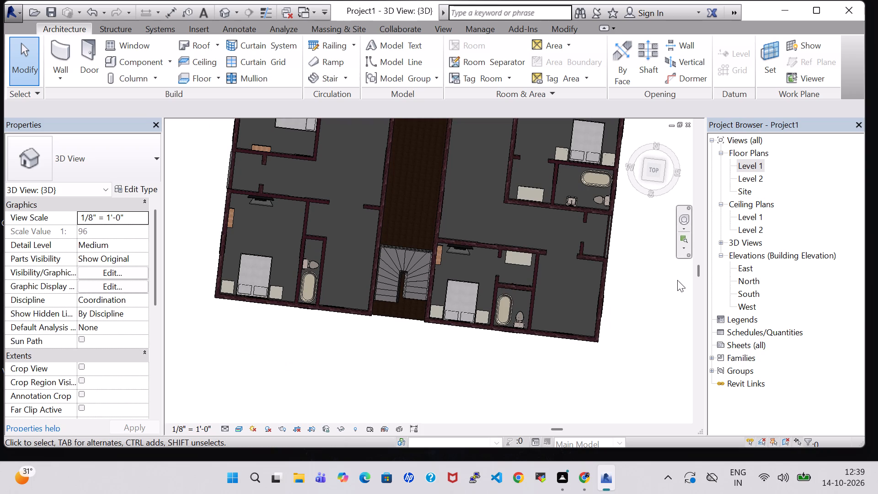
pyautogui.keyDown('shift'); pyautogui.moveTo(629, 261); pyautogui.dragTo(600, 224, button='middle'); pyautogui.keyUp('shift')
pyautogui.moveTo(664, 259); pyautogui.dragTo(584, 305, button='middle')
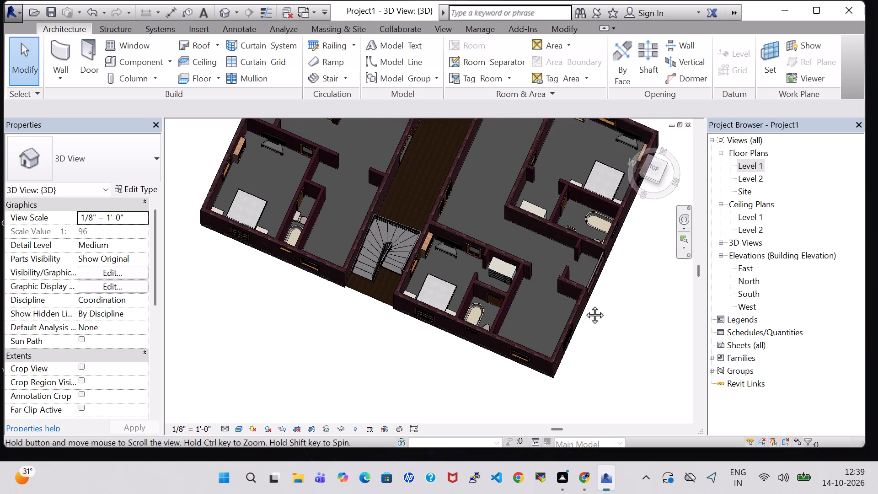
pyautogui.moveTo(584, 305); pyautogui.dragTo(511, 321, button='middle')
pyautogui.keyDown('shift'); pyautogui.moveTo(509, 302); pyautogui.dragTo(521, 255, button='middle'); pyautogui.keyUp('shift')
pyautogui.moveTo(505, 274); pyautogui.dragTo(519, 241, button='middle')
pyautogui.moveTo(516, 241); pyautogui.dragTo(581, 236, button='middle')
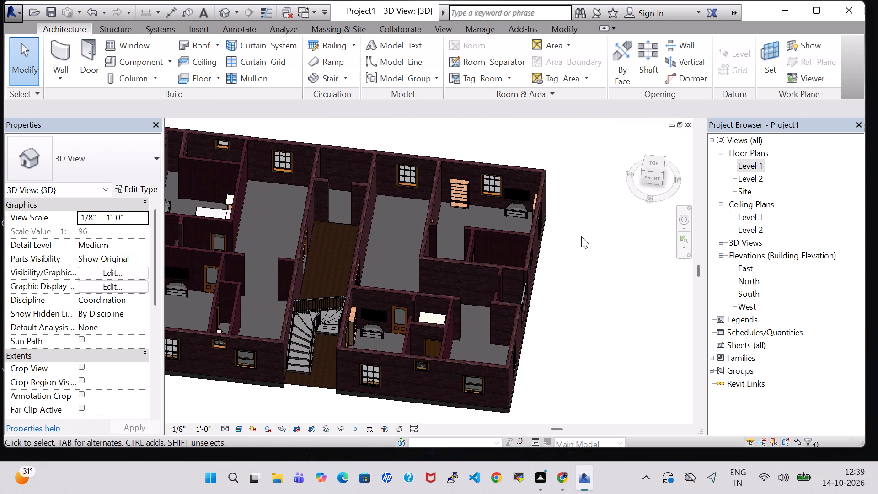
pyautogui.keyDown('shift'); pyautogui.moveTo(573, 248); pyautogui.dragTo(590, 253, button='middle'); pyautogui.keyUp('shift')
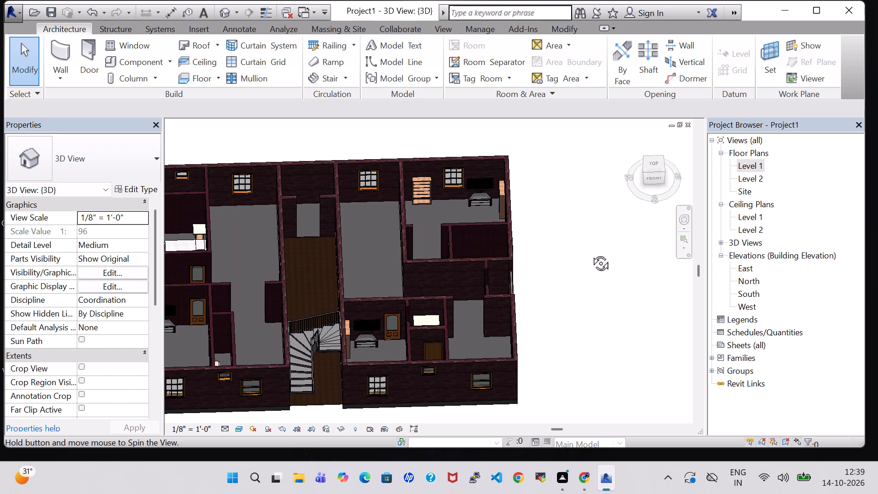
pyautogui.keyDown('shift'); pyautogui.moveTo(590, 253); pyautogui.dragTo(573, 282, button='middle'); pyautogui.keyUp('shift')
pyautogui.keyDown('shift'); pyautogui.middleClick(571, 282); pyautogui.keyUp('shift')
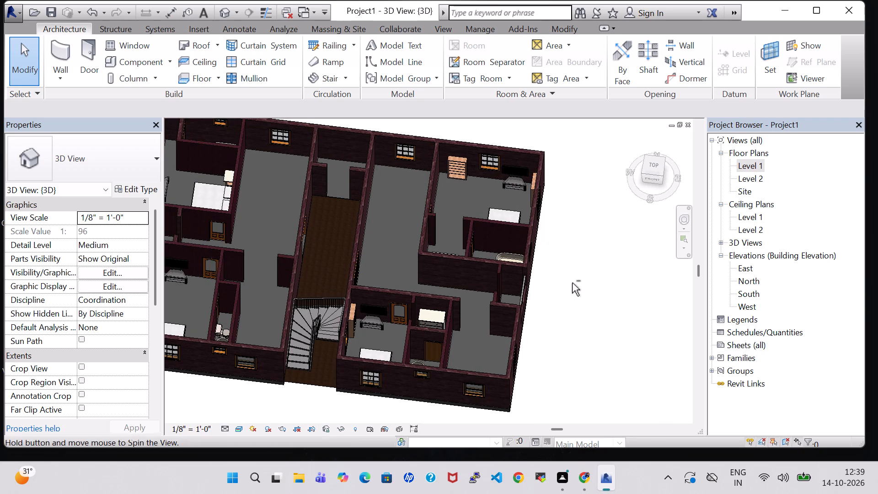
pyautogui.middleClick(370, 426)
pyautogui.keyDown('shift'); pyautogui.moveTo(330, 405); pyautogui.dragTo(335, 402, button='middle'); pyautogui.keyUp('shift')
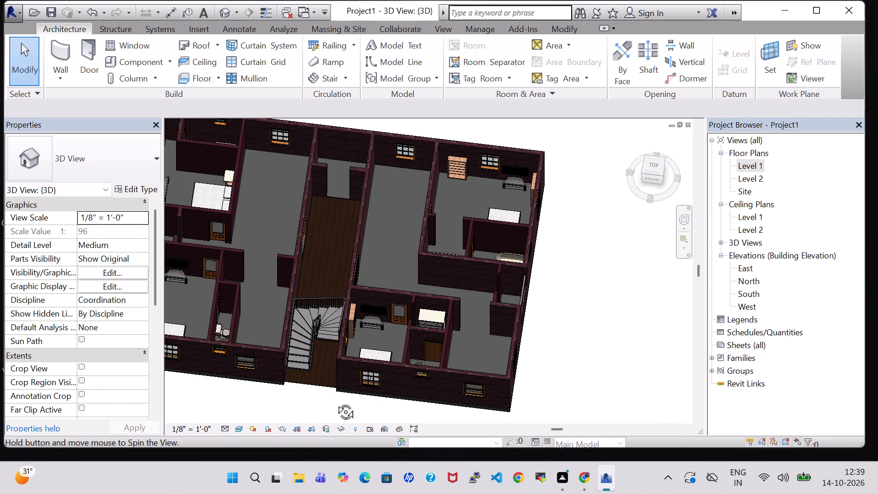
pyautogui.keyDown('shift'); pyautogui.moveTo(335, 402); pyautogui.dragTo(342, 384, button='middle'); pyautogui.keyUp('shift')
pyautogui.keyDown('shift'); pyautogui.scroll(-1, 342, 384); pyautogui.keyUp('shift')
pyautogui.moveTo(305, 406); pyautogui.dragTo(428, 381, button='middle')
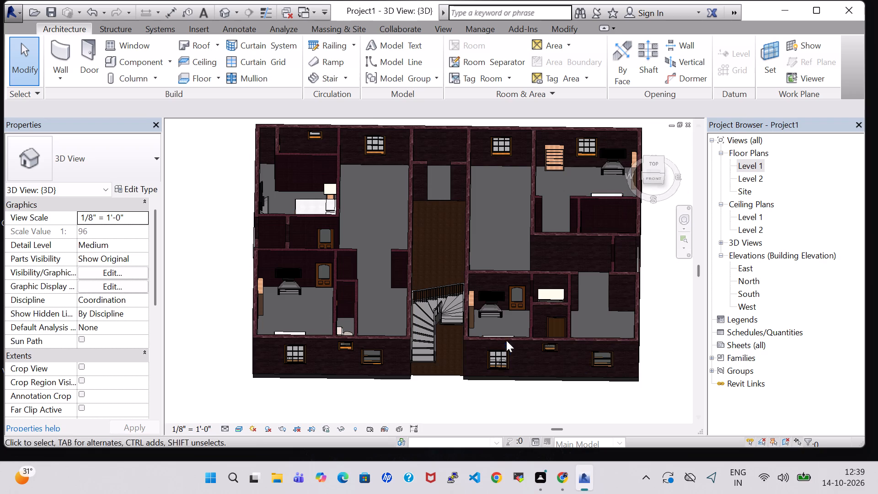
pyautogui.keyDown('shift'); pyautogui.moveTo(477, 396); pyautogui.dragTo(488, 314, button='middle'); pyautogui.keyUp('shift')
pyautogui.scroll(5, 370, 317)
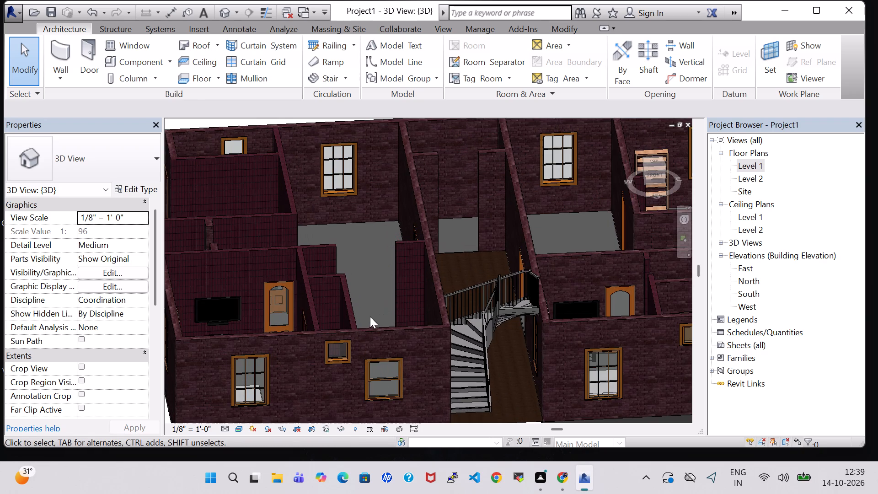
# Return to the Level 1 floor plan and nudge the T/B tag beside the left apartment's kitchen slightly down.
pyautogui.scroll(5, 283, 308)
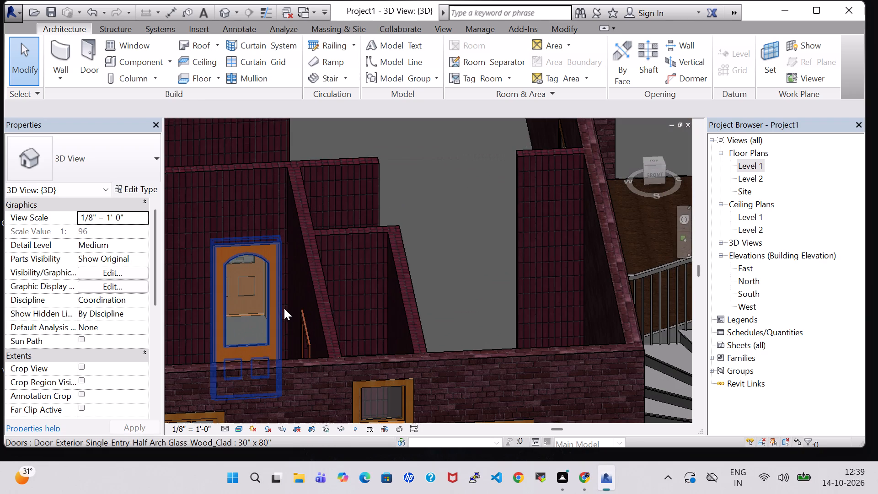
pyautogui.doubleClick(756, 167)
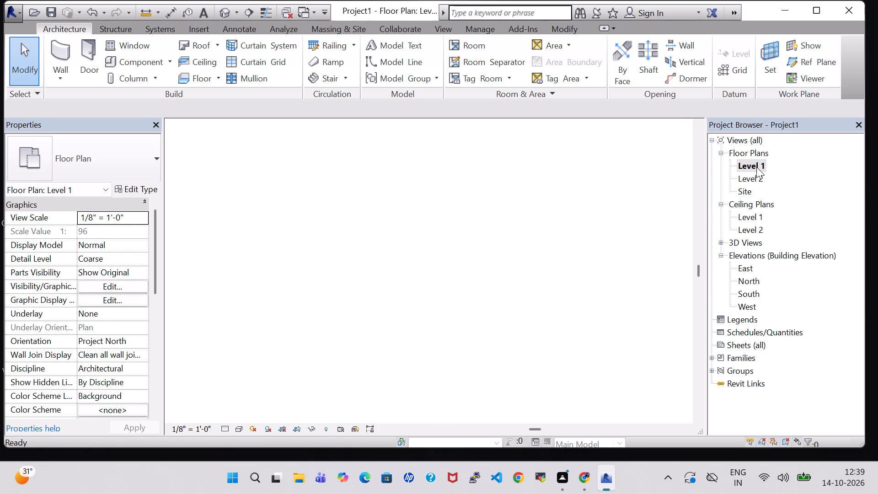
pyautogui.scroll(-2, 417, 236)
pyautogui.moveTo(606, 230); pyautogui.dragTo(590, 231, button='middle')
pyautogui.scroll(1, 590, 231)
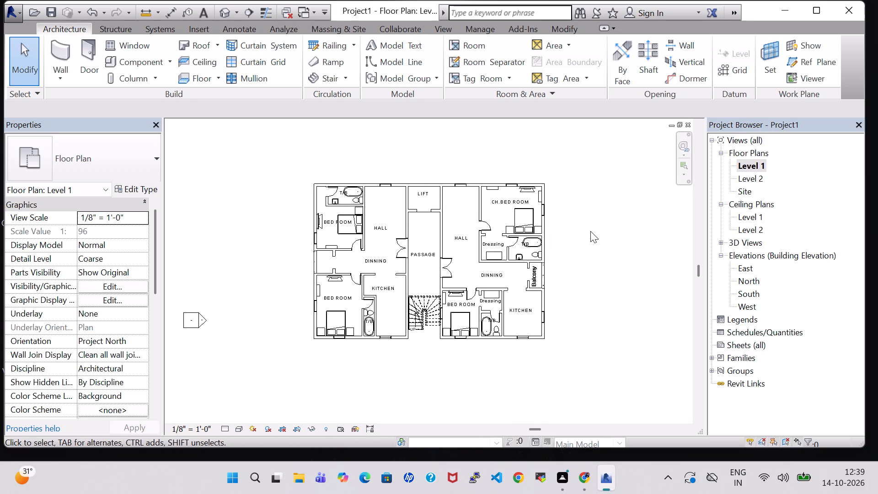
pyautogui.scroll(1, 590, 231)
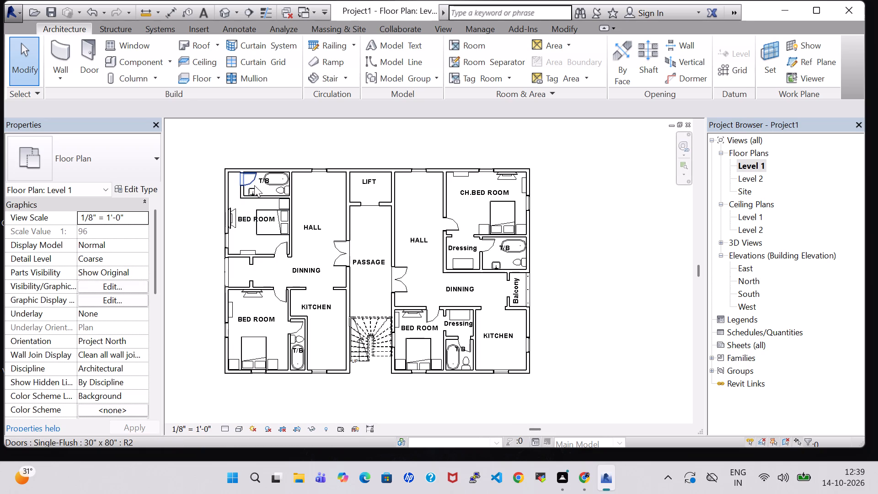
pyautogui.middleClick(566, 224)
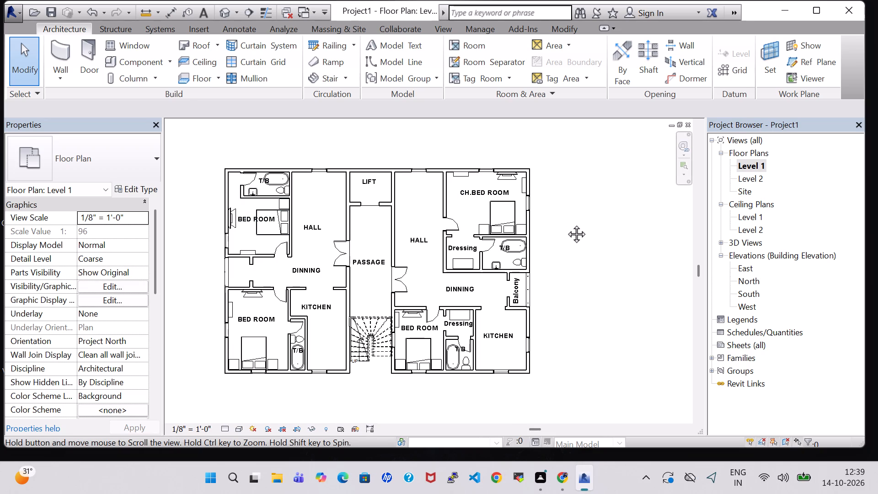
pyautogui.scroll(1, 566, 224)
pyautogui.moveTo(569, 224); pyautogui.dragTo(615, 210, button='middle')
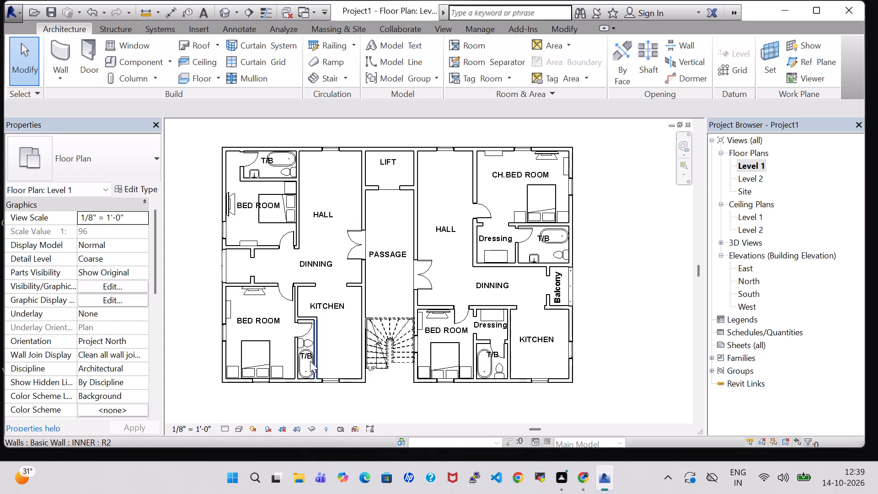
pyautogui.click(308, 354)
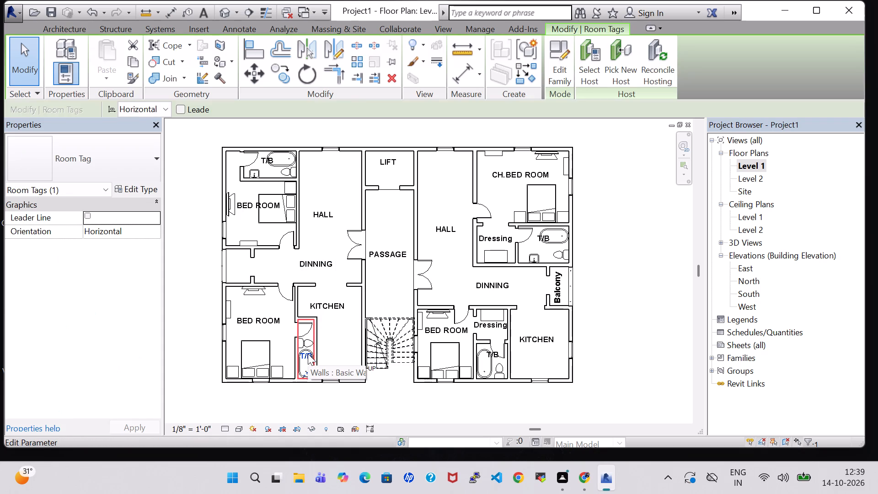
pyautogui.press('Down')
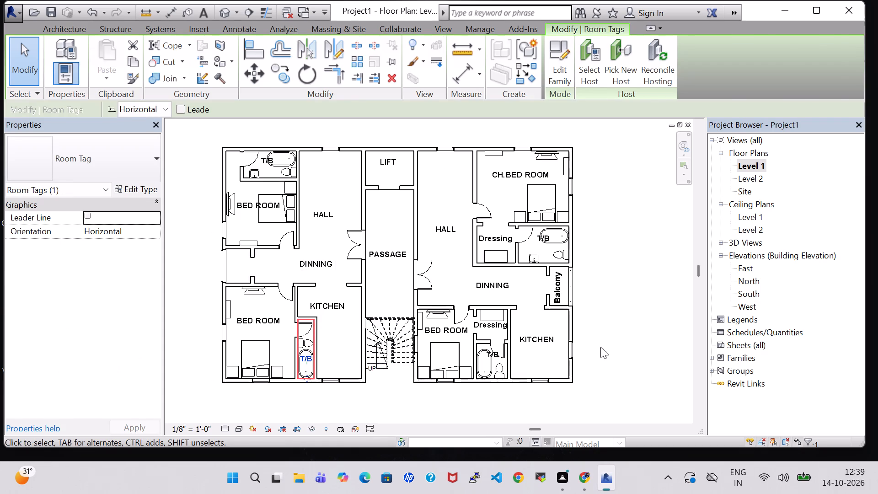
pyautogui.click(667, 322)
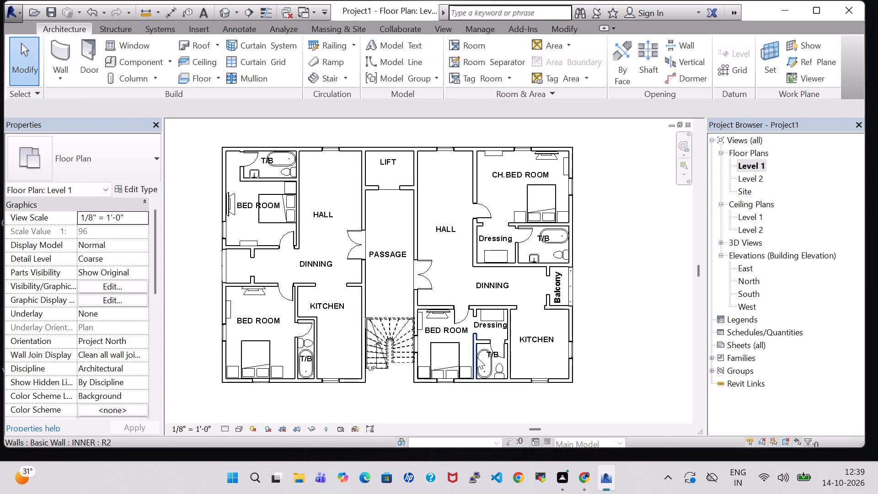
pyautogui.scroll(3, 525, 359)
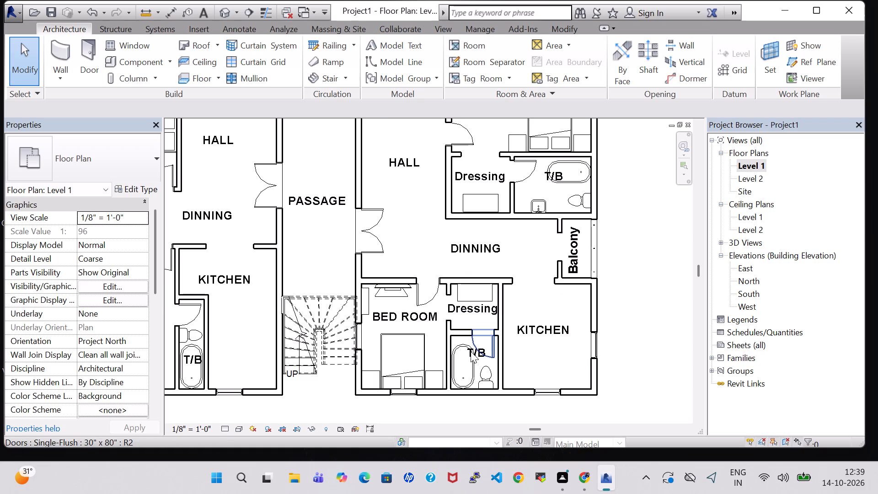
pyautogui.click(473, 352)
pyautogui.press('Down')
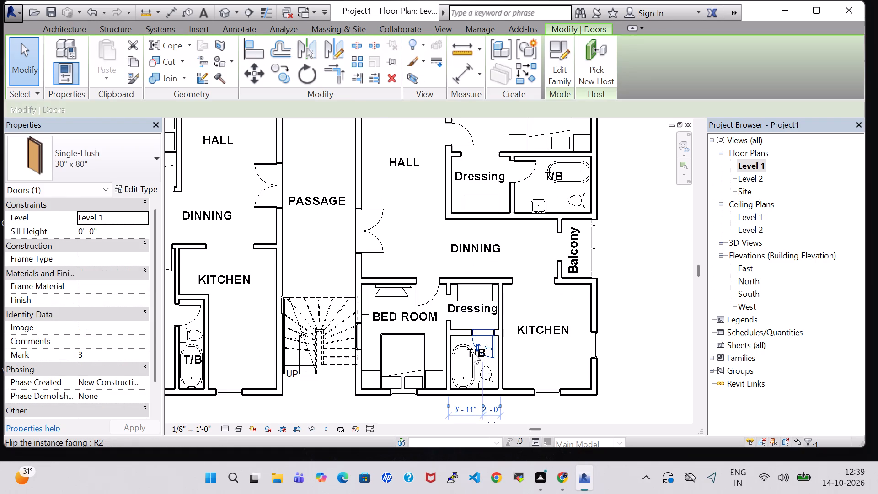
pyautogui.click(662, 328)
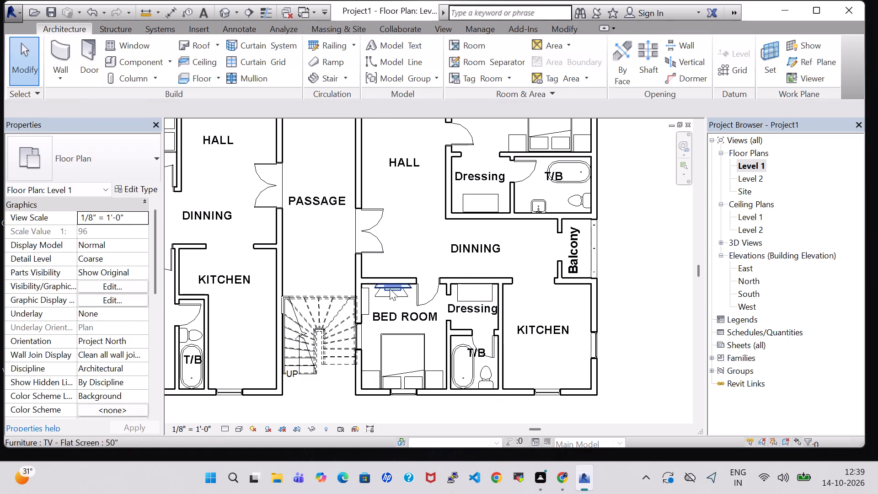
# Nudge the right apartment's BED ROOM tag down until it sits just above the bed.
pyautogui.click(399, 316)
pyautogui.press('Down')
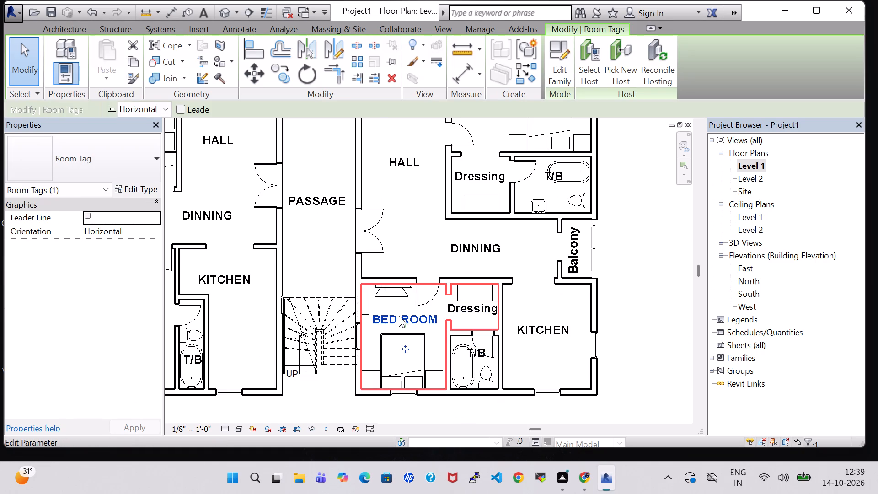
pyautogui.press('Down')
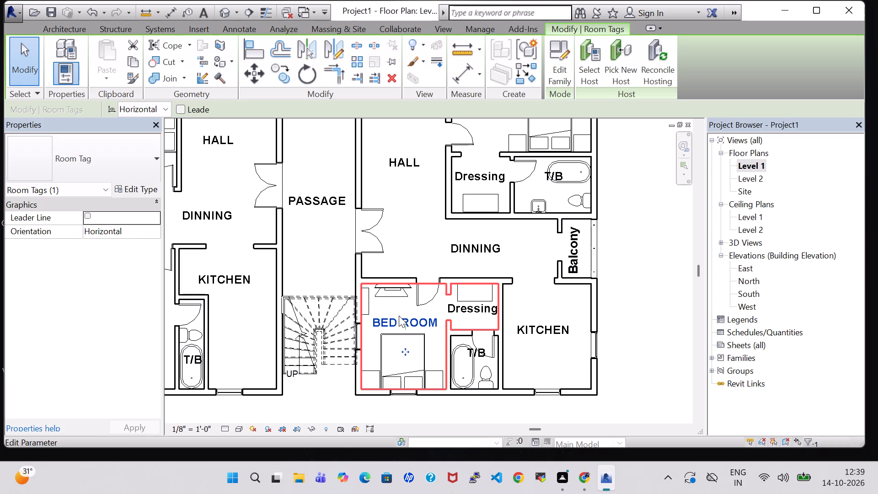
pyautogui.press('Down')
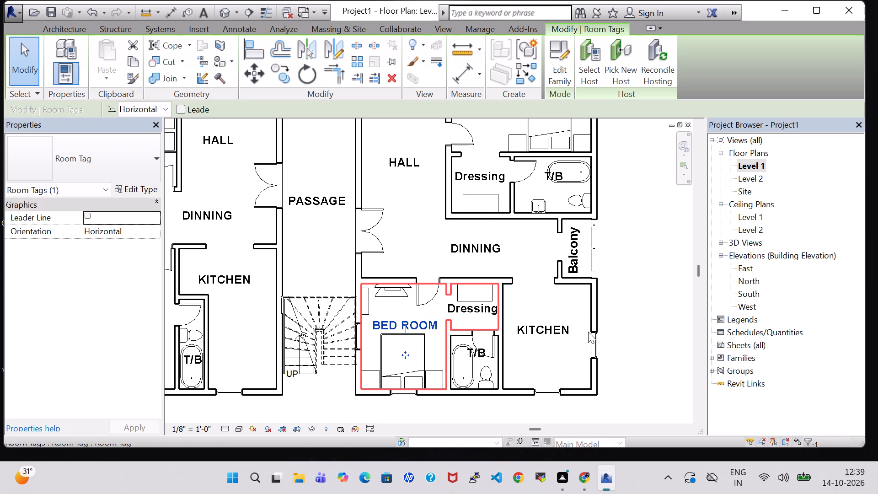
# Nudge the right apartment's KITCHEN tag slightly up, level with the neighbouring BED ROOM tag, and deselect it.
pyautogui.click(542, 327)
pyautogui.press('Up')
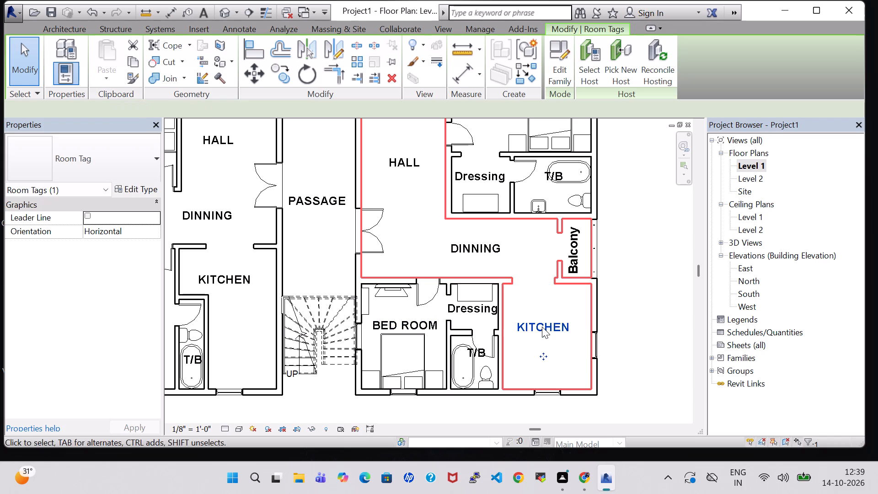
pyautogui.press('Up')
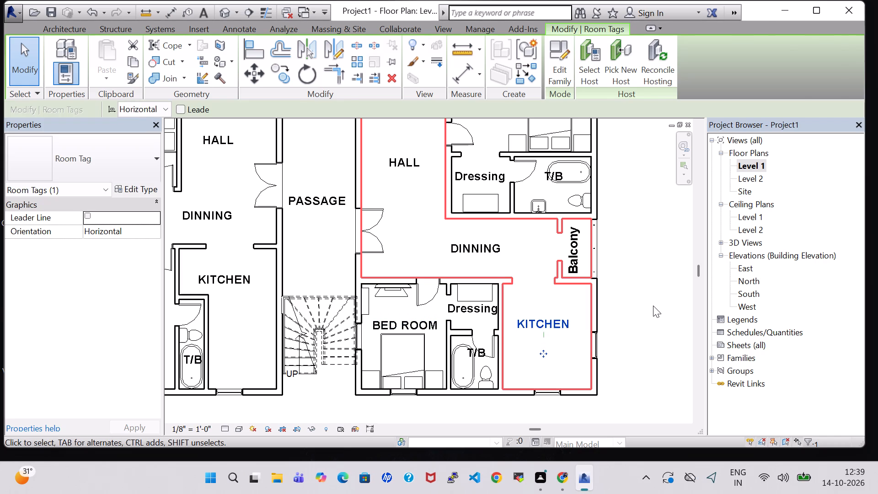
pyautogui.click(653, 306)
# Move the T/B tag below the right apartment's lower Dressing room down, clear of the door swing and between tub and toilet.
pyautogui.scroll(-1, 653, 306)
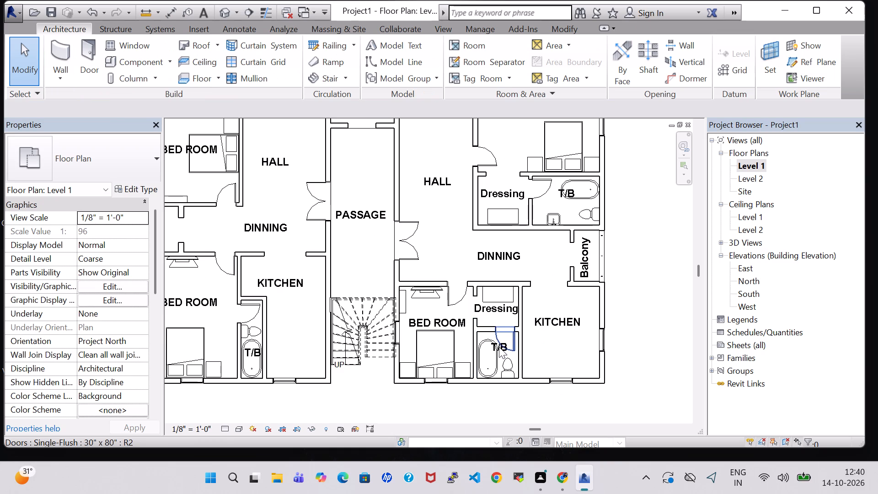
pyautogui.click(636, 338)
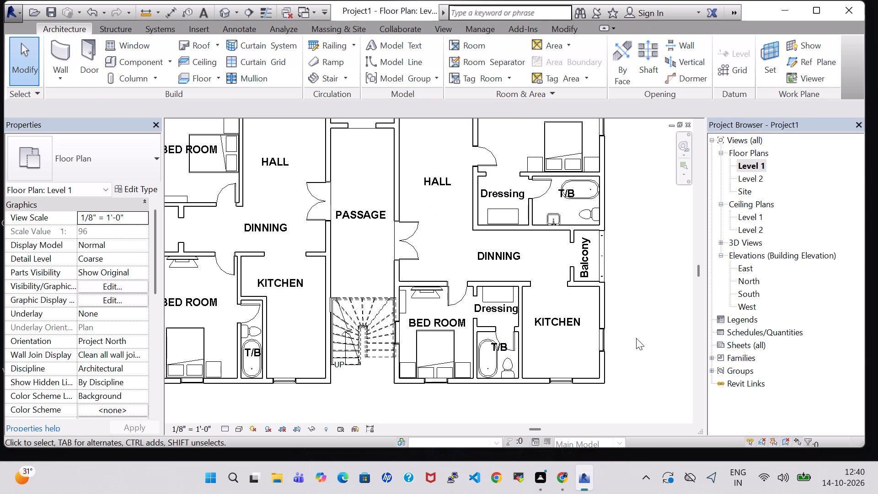
pyautogui.scroll(5, 493, 353)
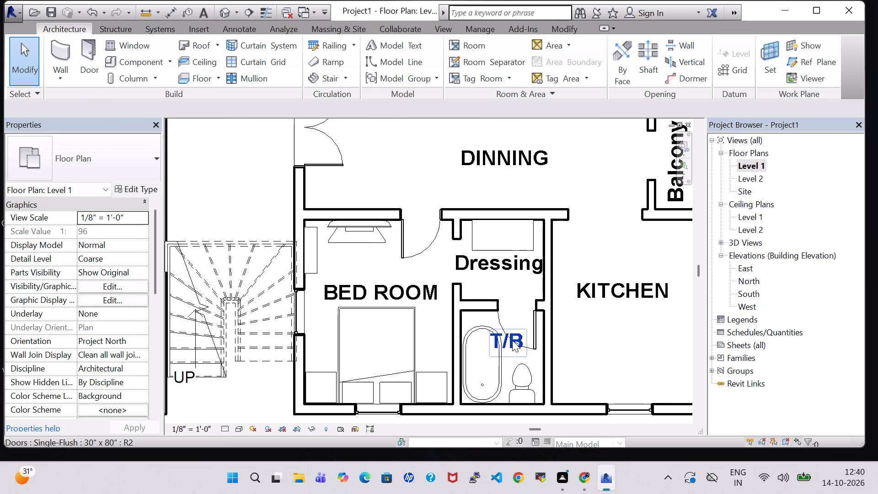
pyautogui.click(504, 344)
pyautogui.press('Down')
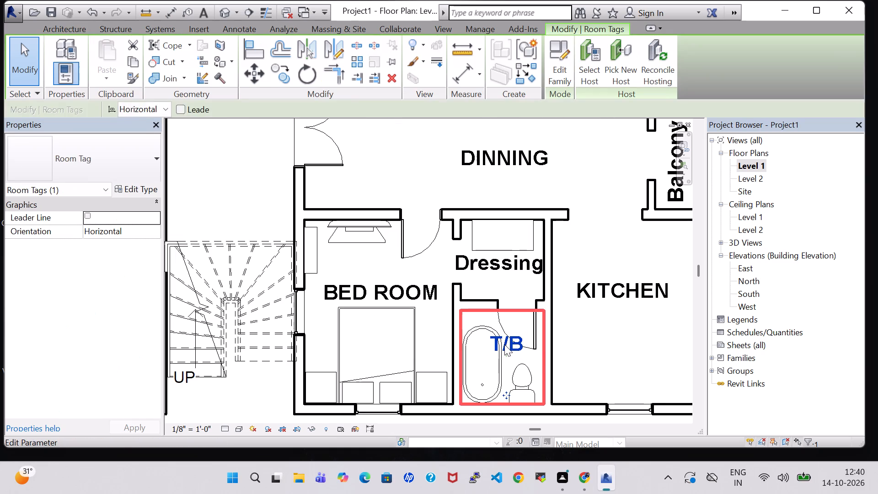
pyautogui.press('Down')
pyautogui.press('Down')
pyautogui.press('Down')
pyautogui.press('Down')
pyautogui.press('Down')
pyautogui.press('Down')
pyautogui.press('Down')
pyautogui.press('Down')
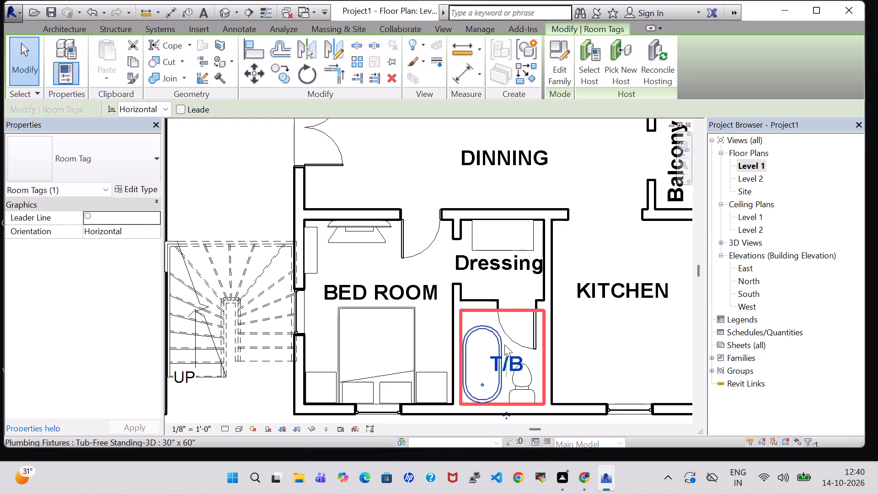
pyautogui.press('Left')
pyautogui.scroll(-2, 752, 285)
pyautogui.scroll(-3, 611, 291)
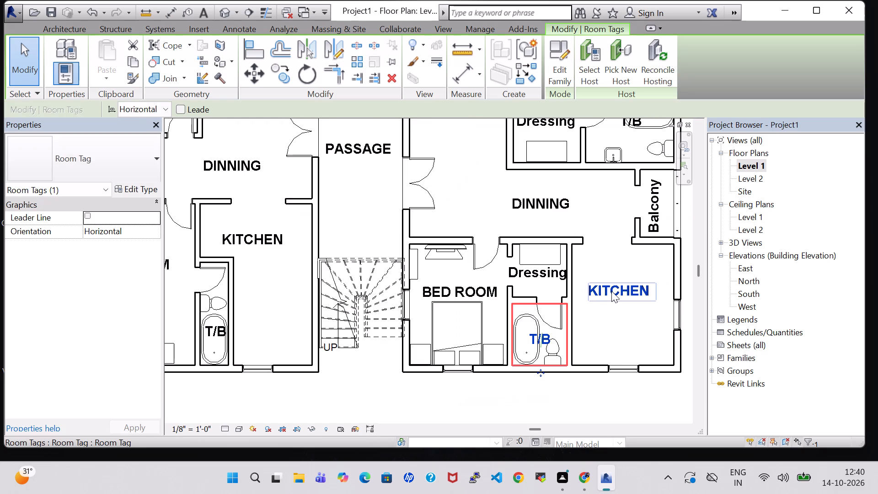
pyautogui.press('Up')
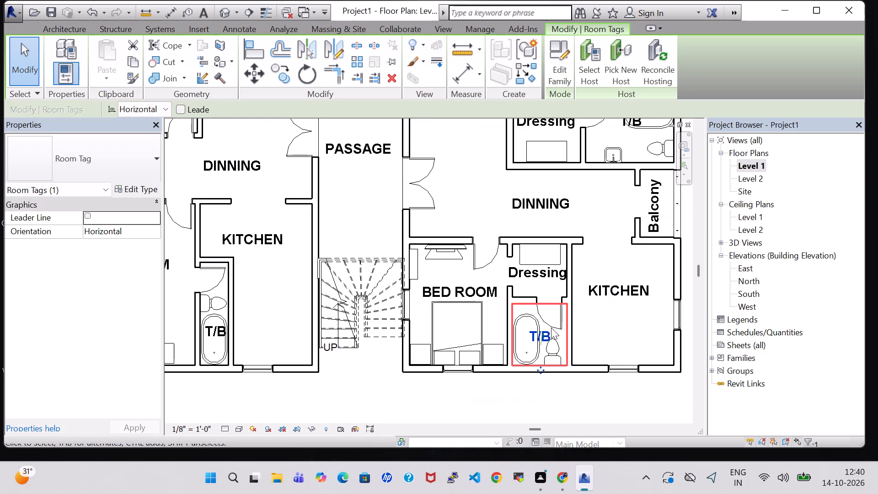
pyautogui.press('Up')
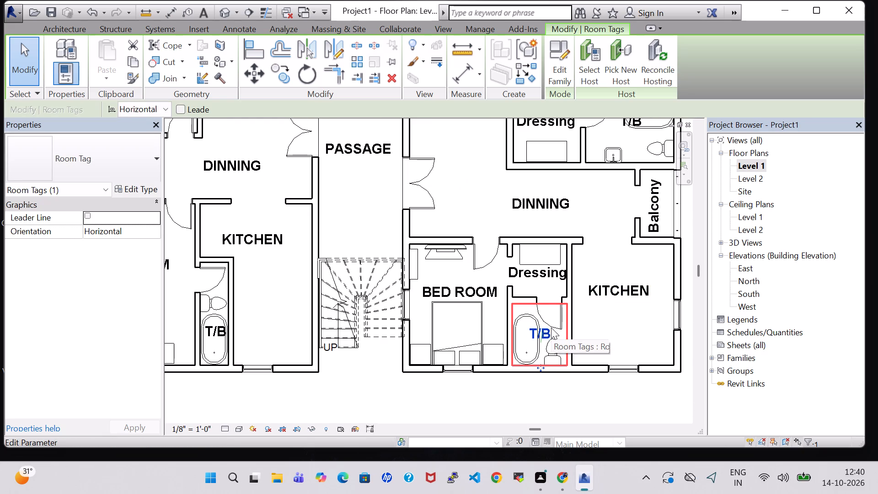
# Shift the T/B tag beside the left apartment's kitchen slightly down and left over the tub, and deselect it.
pyautogui.click(209, 341)
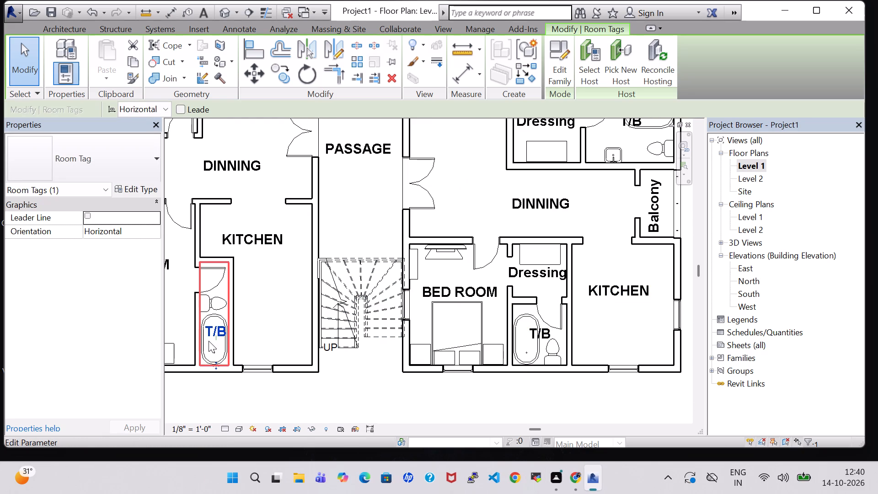
pyautogui.press('Left')
pyautogui.press('Down')
pyautogui.press('Right')
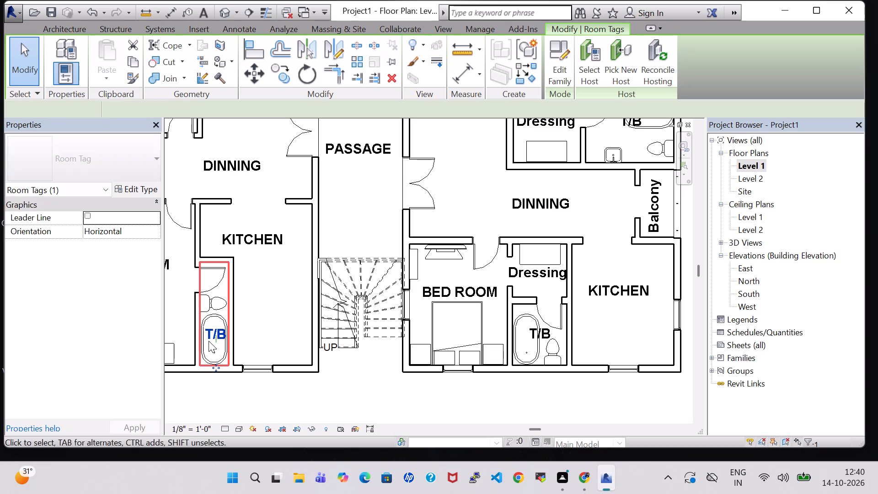
pyautogui.press('Left')
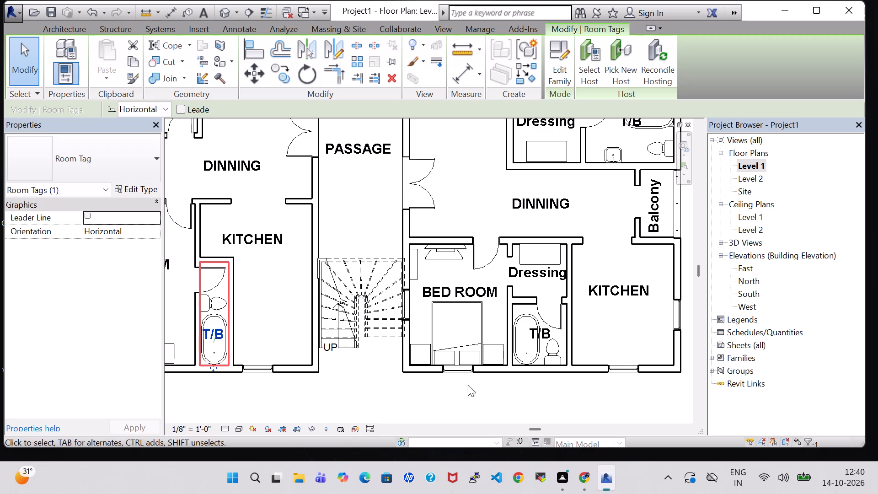
pyautogui.click(606, 413)
# Move the left apartment's lower BED ROOM tag down to just above the bed, and deselect it.
pyautogui.scroll(-2, 600, 366)
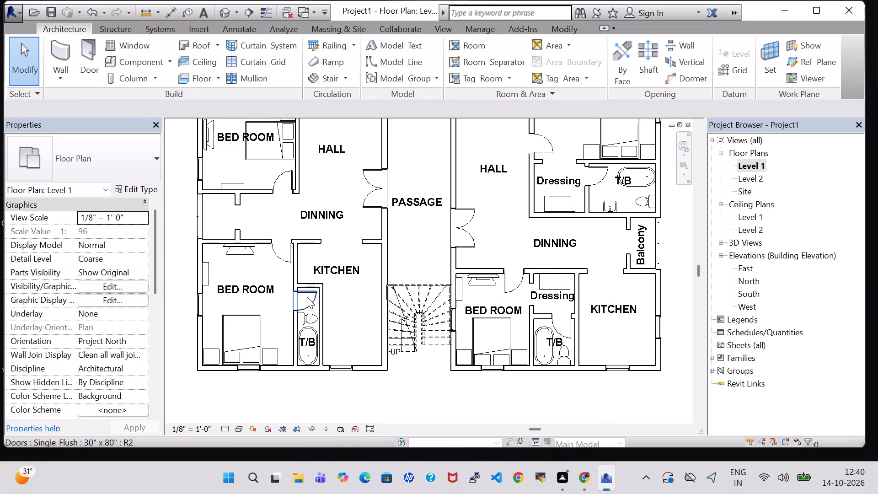
pyautogui.click(252, 289)
pyautogui.press('Down')
pyautogui.press('Down')
pyautogui.press('Down')
pyautogui.press('Down')
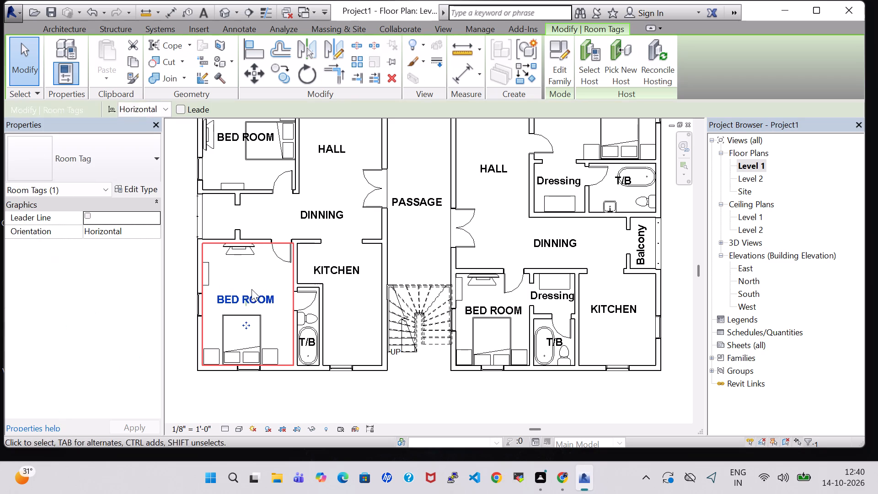
pyautogui.press('Down')
pyautogui.press('Down')
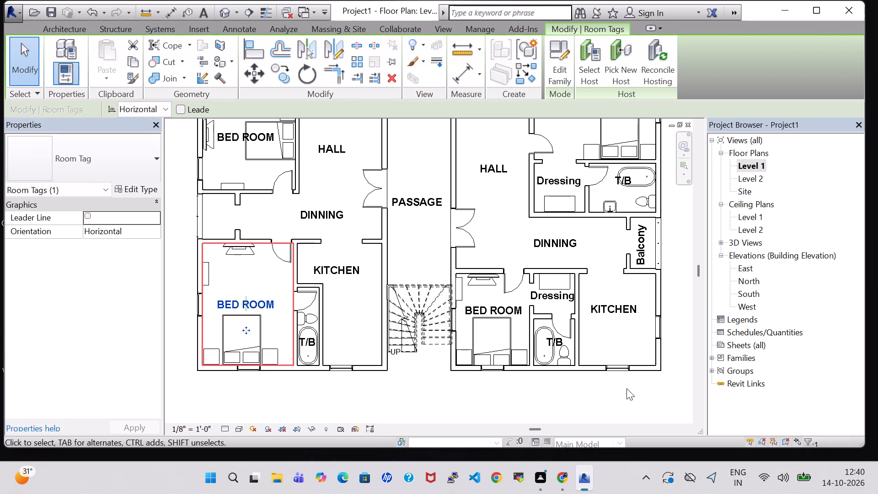
pyautogui.click(619, 396)
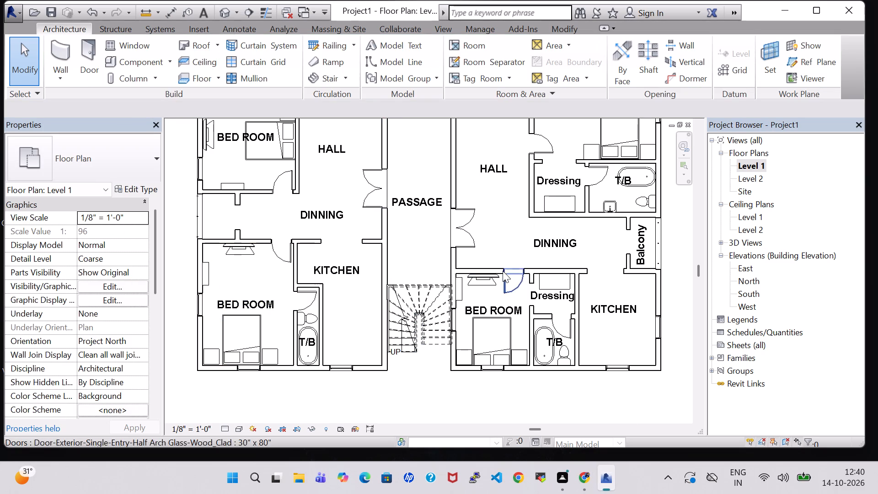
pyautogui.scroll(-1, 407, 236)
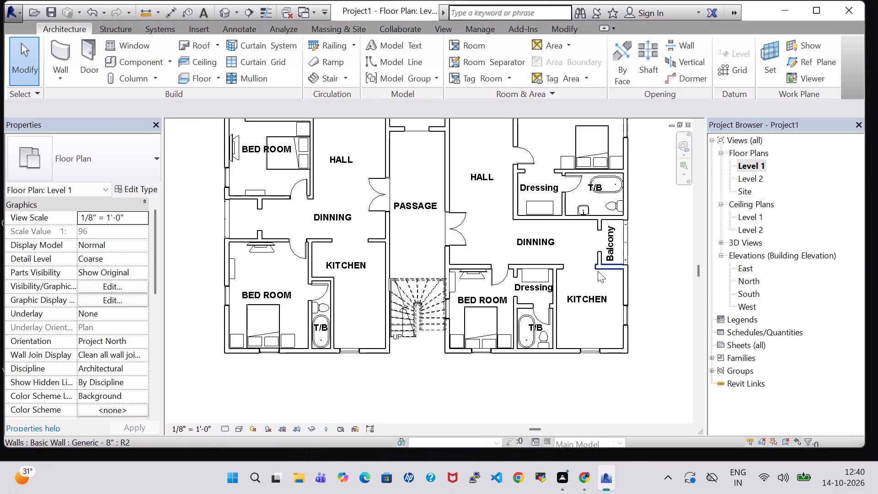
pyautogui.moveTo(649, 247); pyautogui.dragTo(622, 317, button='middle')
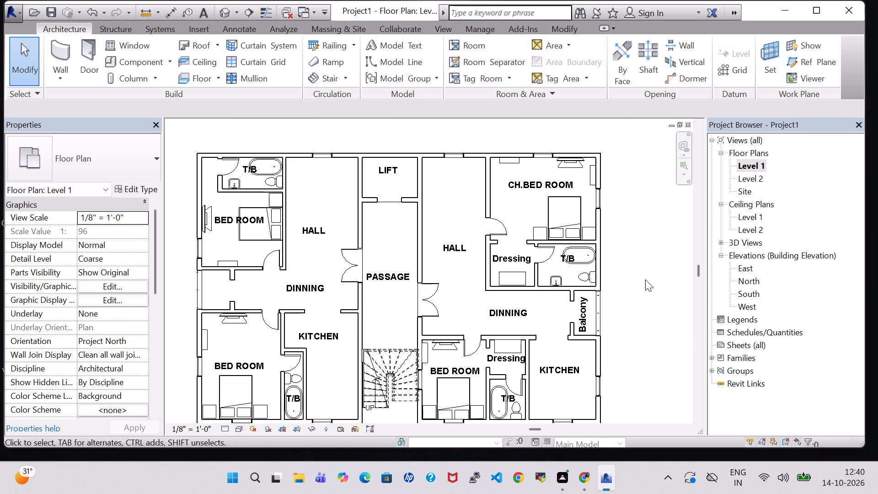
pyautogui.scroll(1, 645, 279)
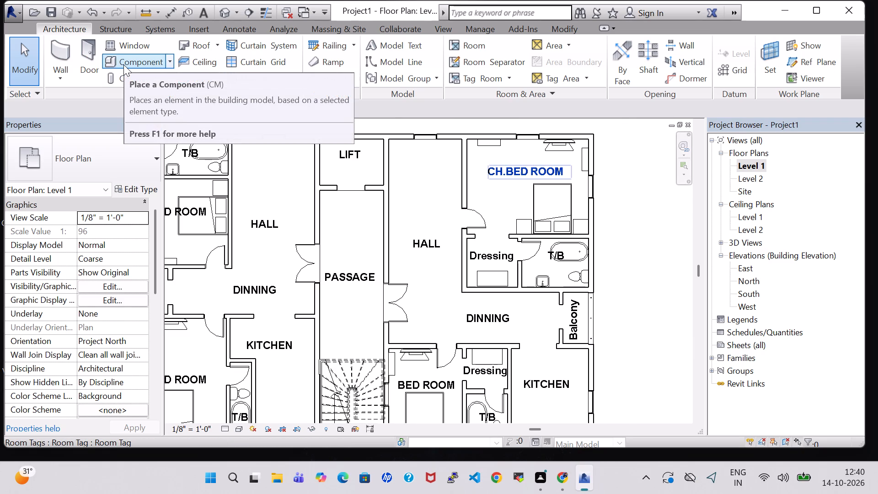
# Load the Kitchenette - Medium family from the US Imperial library's Specialty Equipment > Domestic folder.
pyautogui.click(152, 66)
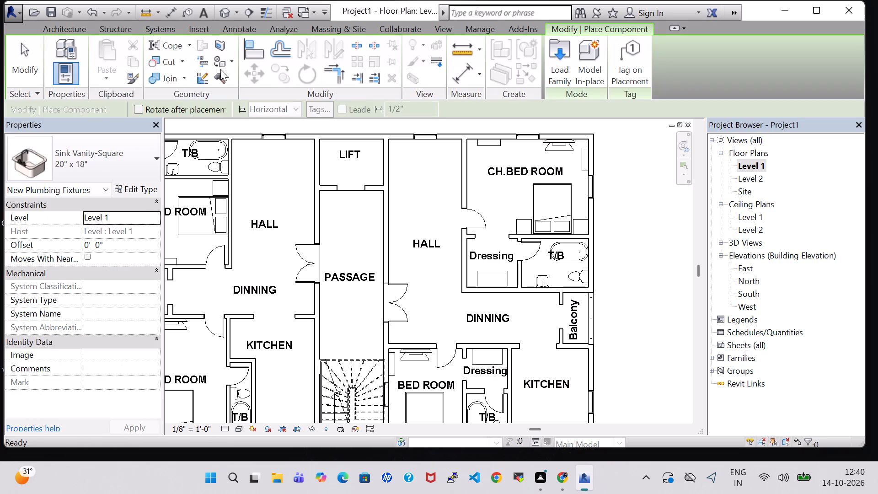
pyautogui.click(551, 73)
pyautogui.scroll(-5, 267, 226)
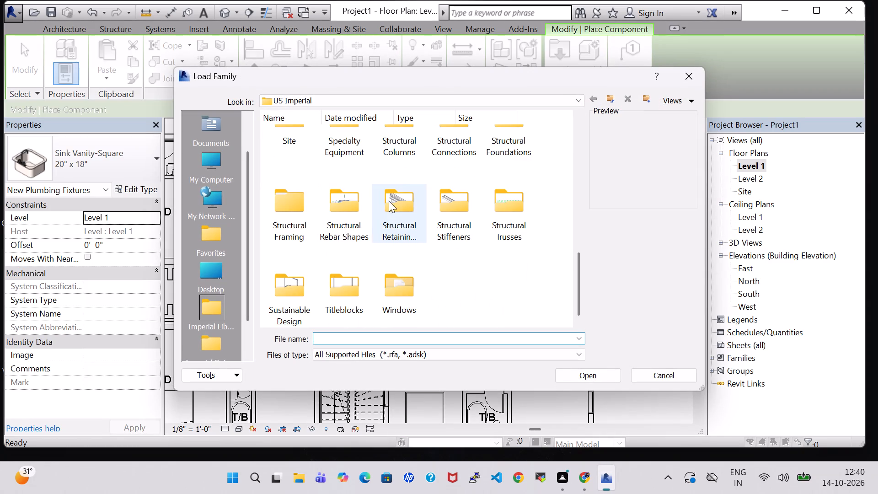
pyautogui.doubleClick(343, 155)
pyautogui.doubleClick(343, 152)
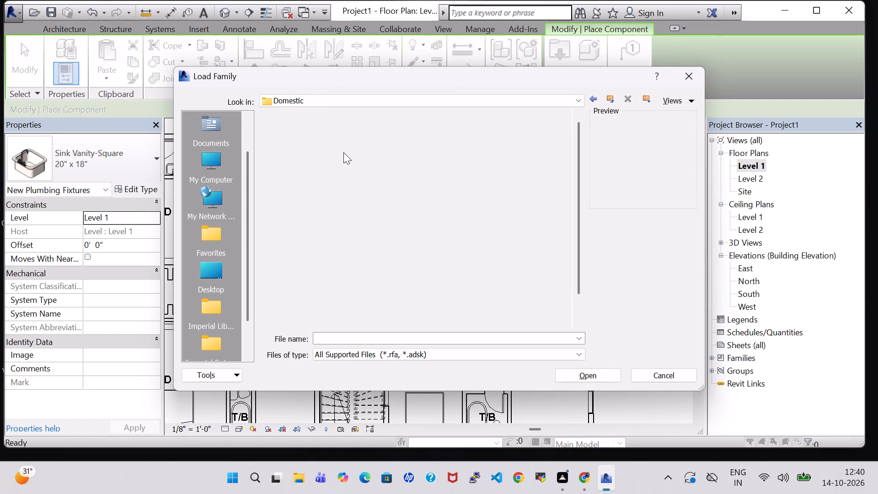
pyautogui.scroll(-1, 348, 214)
pyautogui.click(292, 210)
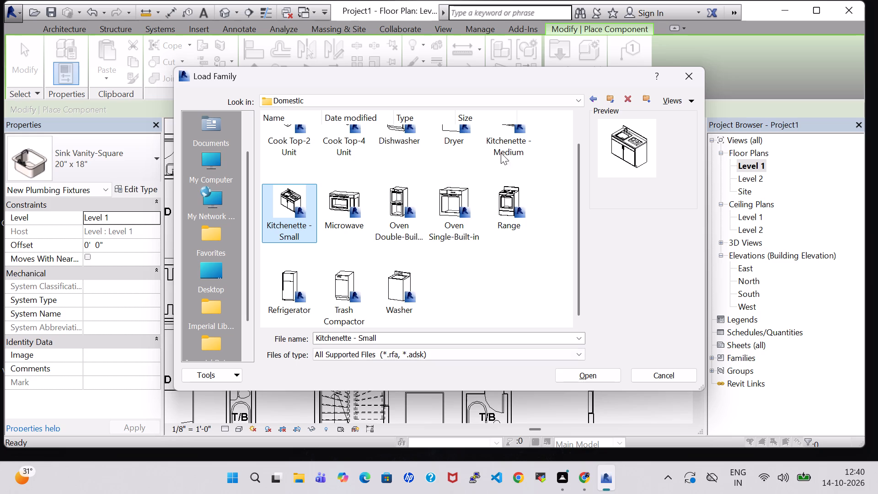
pyautogui.scroll(2, 510, 138)
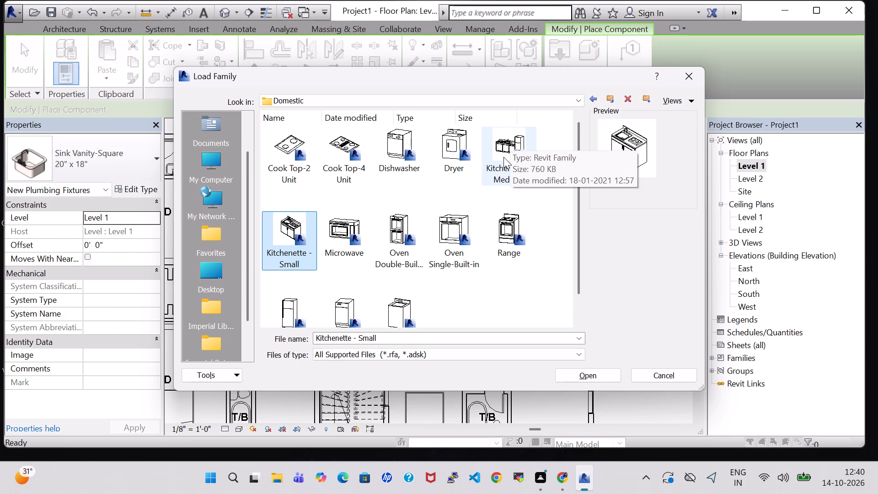
pyautogui.click(503, 157)
pyautogui.click(589, 369)
# Place the Kitchenette - Medium in the right apartment's kitchen, rotated to run along the exterior side wall beside the window.
pyautogui.scroll(-2, 582, 375)
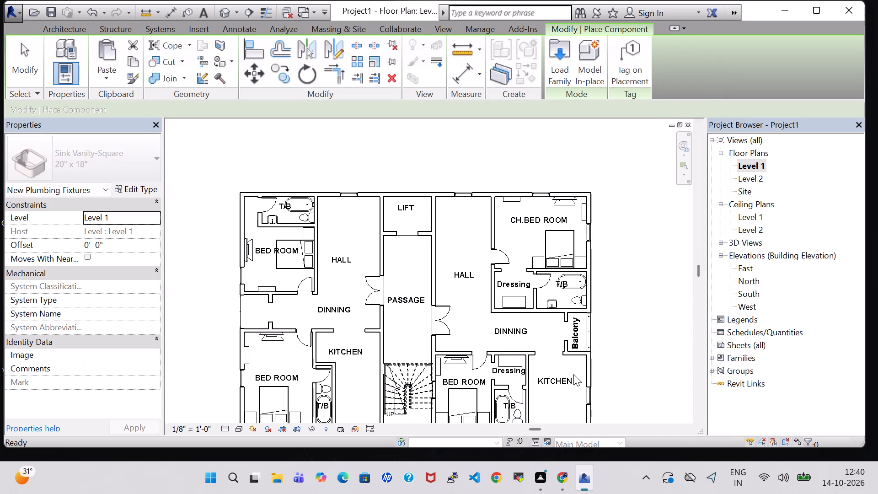
pyautogui.moveTo(573, 382); pyautogui.dragTo(537, 365, button='middle')
pyautogui.press('space')
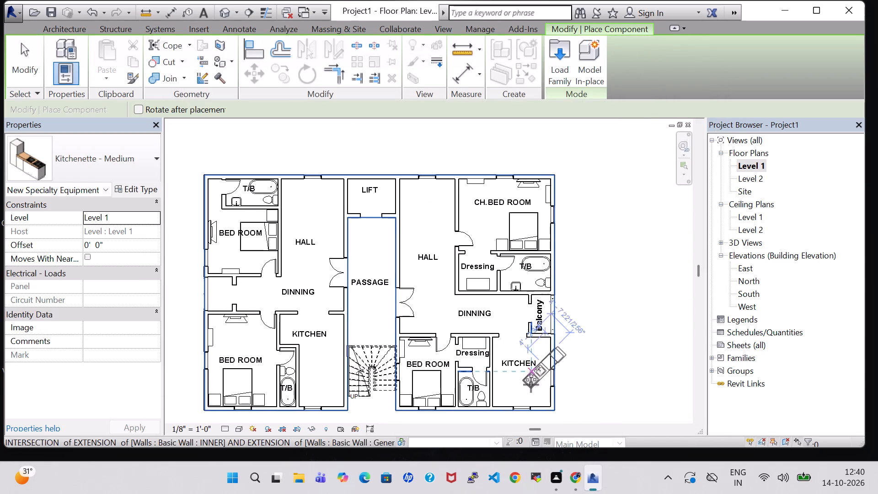
pyautogui.press('space')
pyautogui.scroll(5, 530, 380)
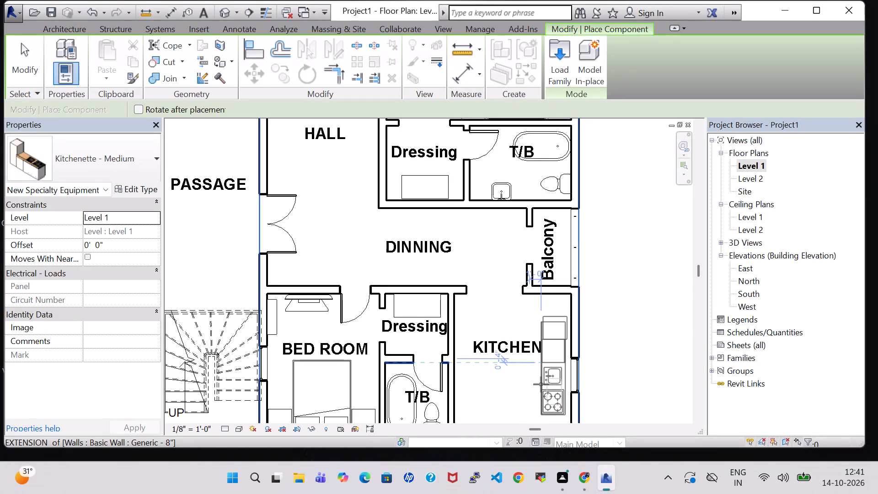
pyautogui.click(541, 384)
pyautogui.press('Escape')
pyautogui.press('Escape')
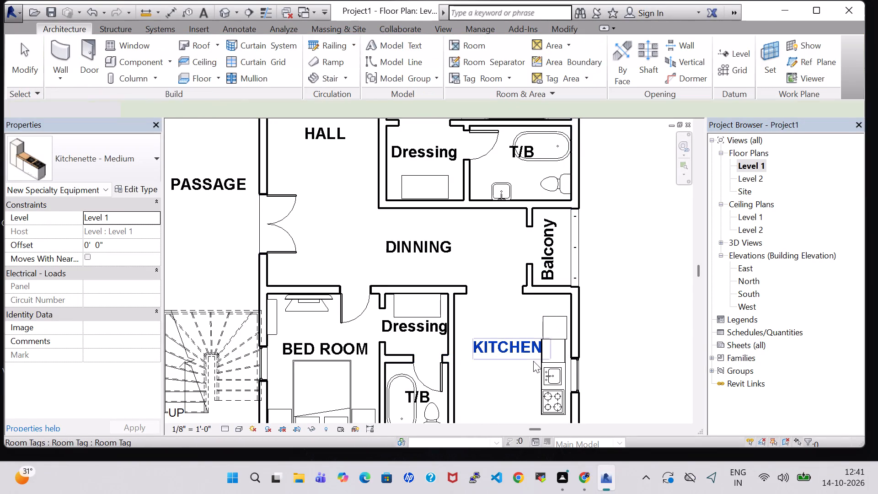
# Nudge the kitchenette slightly right towards the kitchen's exterior side wall, and deselect it.
pyautogui.click(546, 364)
pyautogui.press('Right')
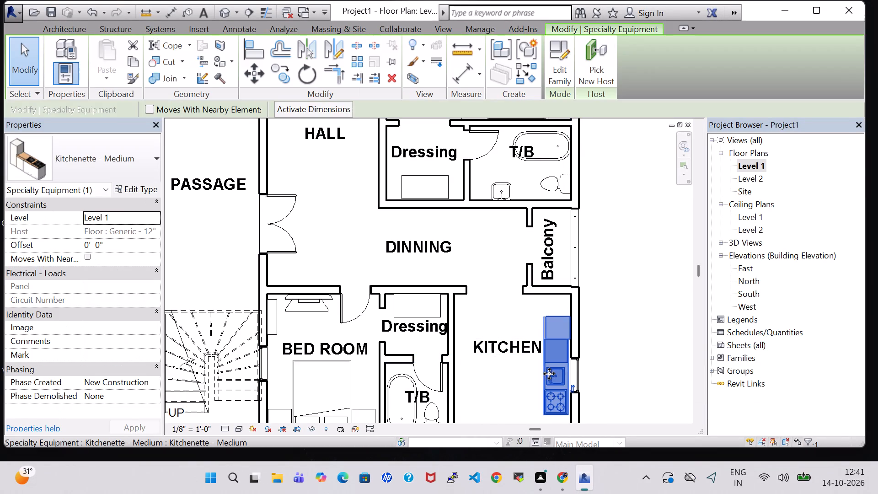
pyautogui.click(619, 372)
# Load the Oven Double-Built-in family from the Specialty Equipment > Domestic folder.
pyautogui.scroll(-3, 619, 372)
pyautogui.moveTo(619, 372); pyautogui.dragTo(619, 315, button='middle')
pyautogui.click(140, 60)
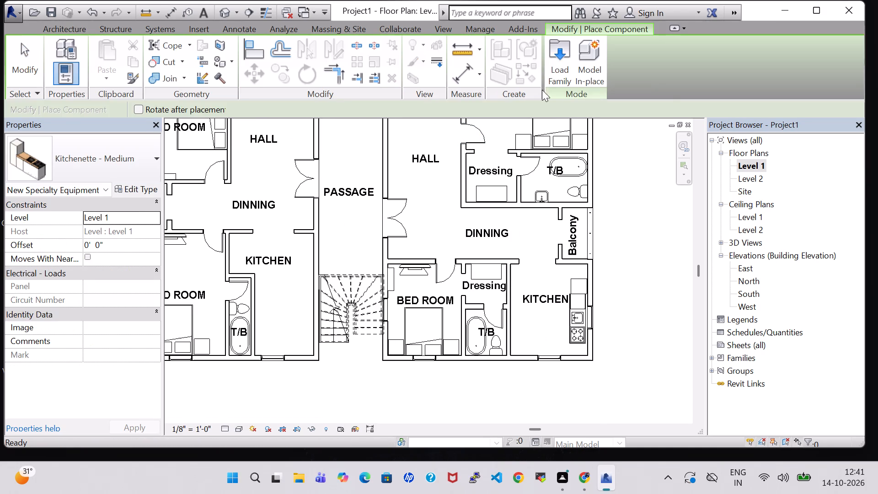
pyautogui.click(566, 49)
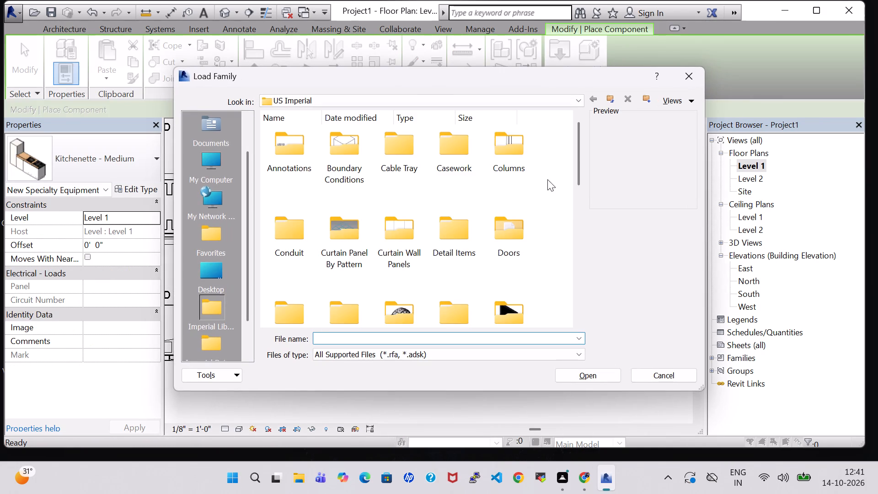
pyautogui.scroll(-1, 547, 179)
pyautogui.doubleClick(517, 189)
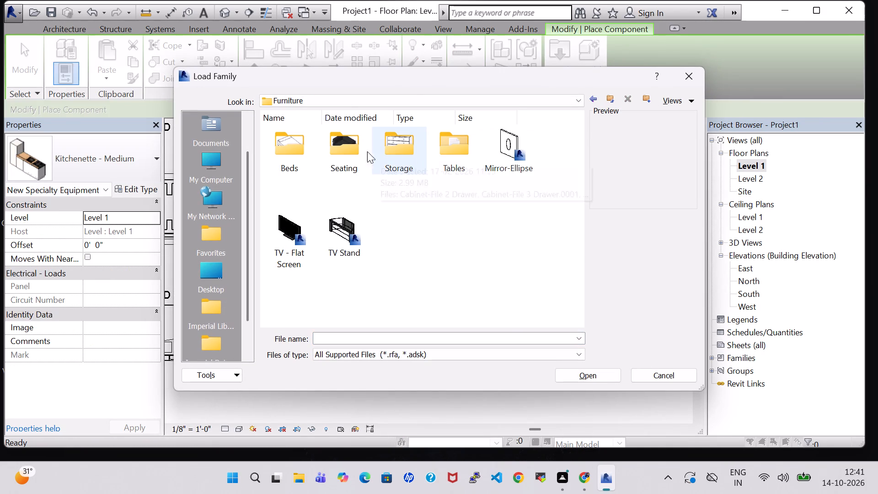
pyautogui.click(596, 98)
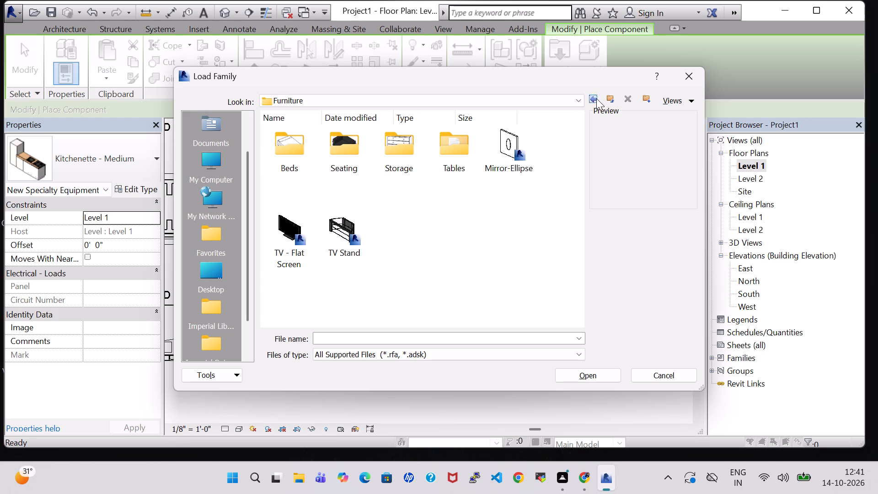
pyautogui.scroll(-2, 412, 237)
pyautogui.scroll(-1, 366, 246)
pyautogui.doubleClick(350, 218)
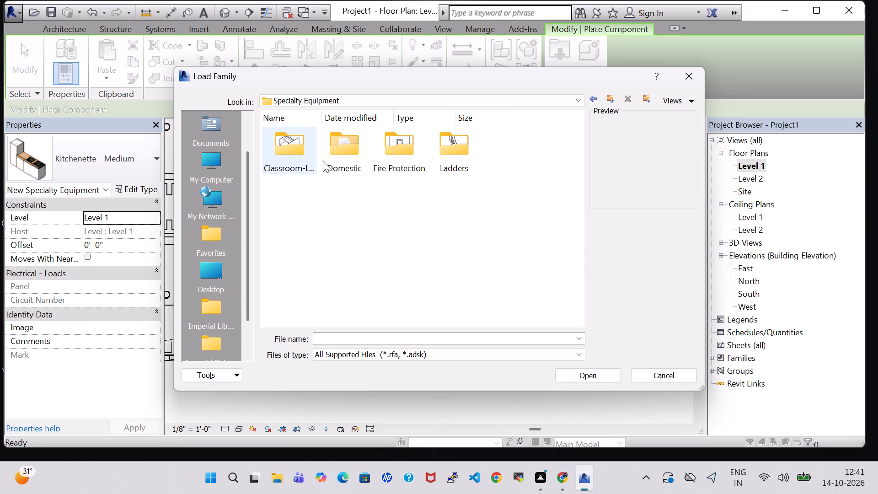
pyautogui.doubleClick(338, 166)
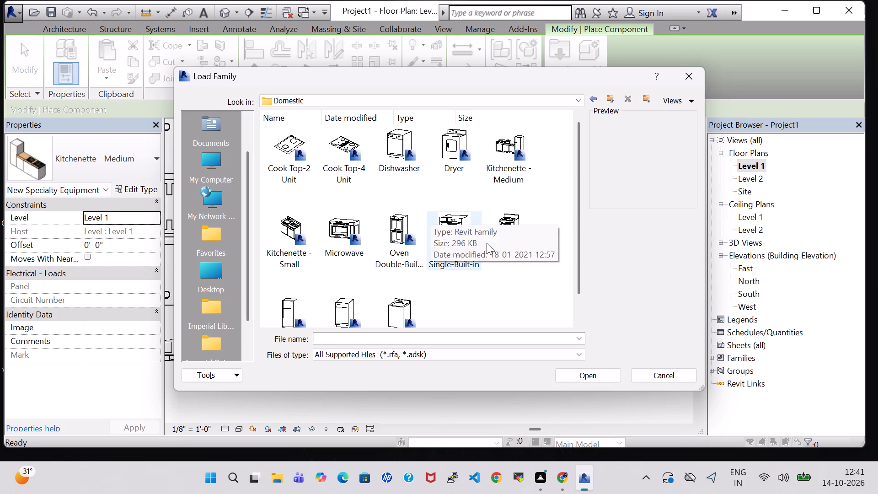
pyautogui.click(404, 236)
pyautogui.click(589, 373)
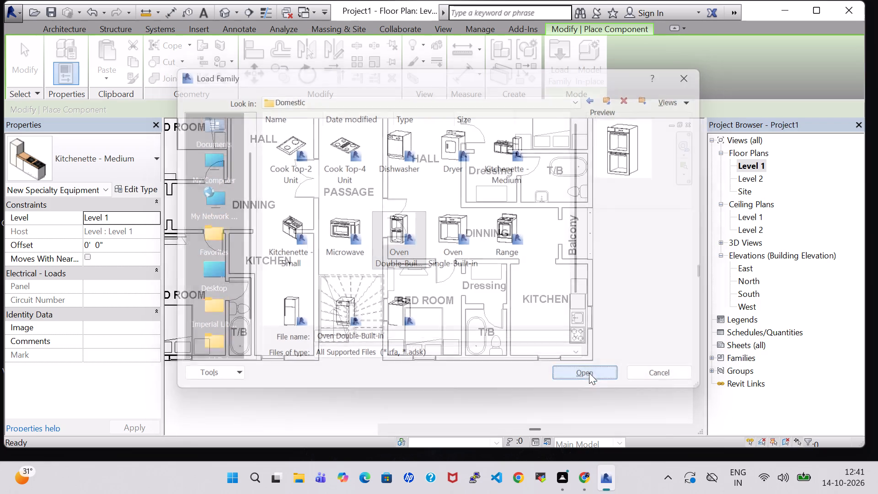
# Place the 21 1/2" x 39 1/4" x 21" double oven, rotated, in the lower-left corner of the right apartment's kitchen.
pyautogui.scroll(3, 512, 336)
pyautogui.press('space')
pyautogui.press('space')
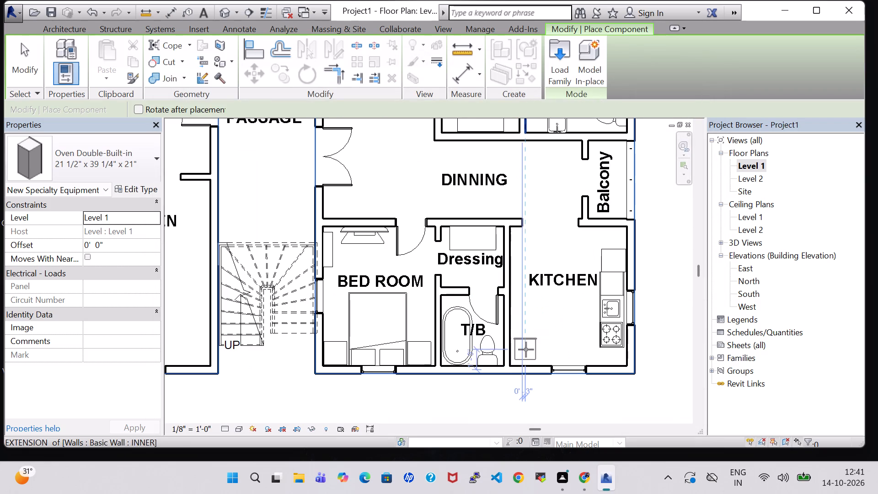
pyautogui.click(526, 355)
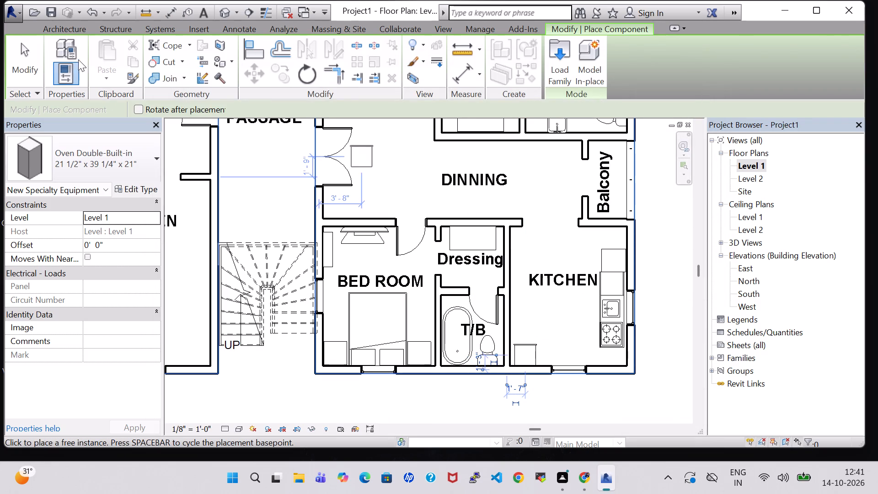
pyautogui.click(59, 33)
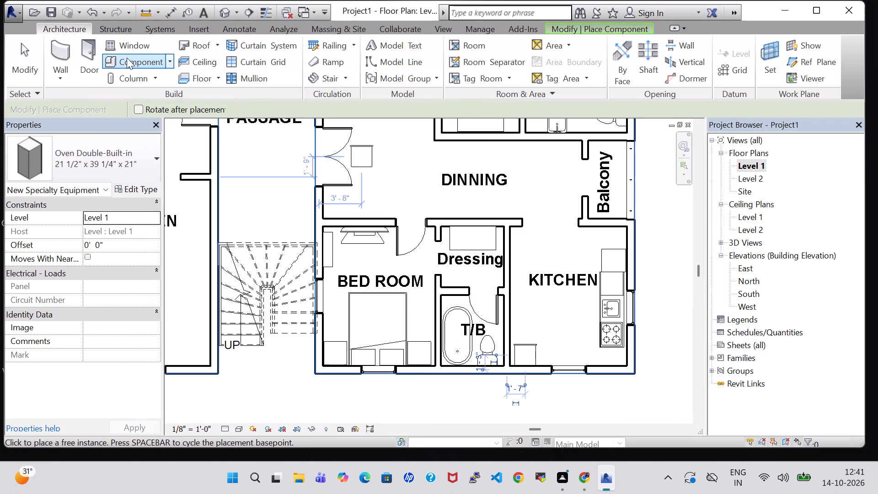
pyautogui.click(120, 63)
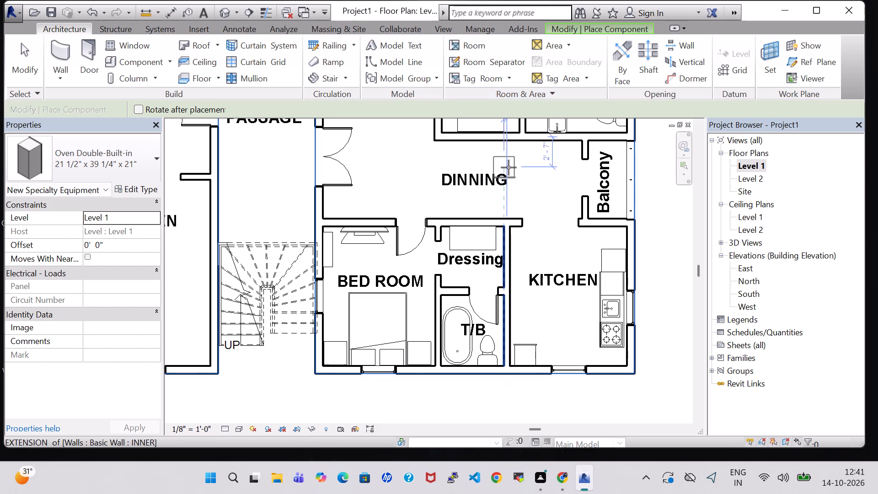
pyautogui.press('Escape')
pyautogui.press('Escape')
# Load the Trash Compactor family from the Specialty Equipment > Domestic folder, and leave component placement.
pyautogui.click(117, 64)
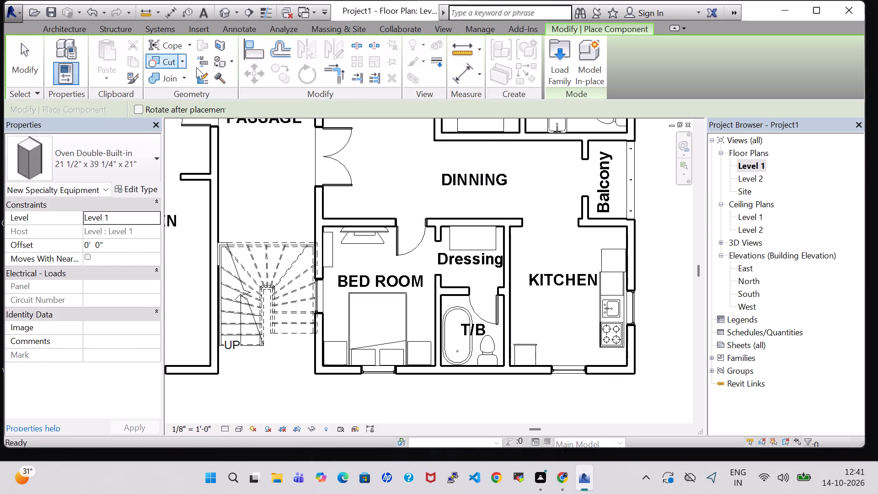
pyautogui.click(549, 64)
pyautogui.scroll(-3, 530, 209)
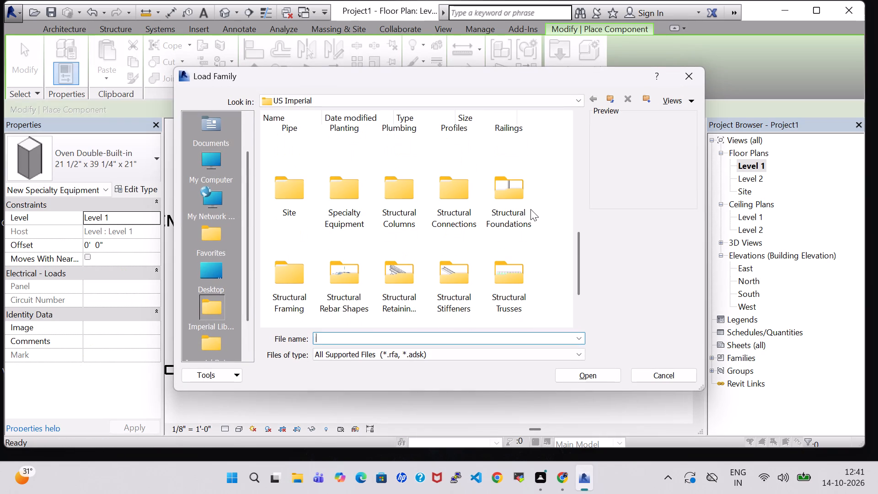
pyautogui.doubleClick(336, 214)
pyautogui.doubleClick(343, 162)
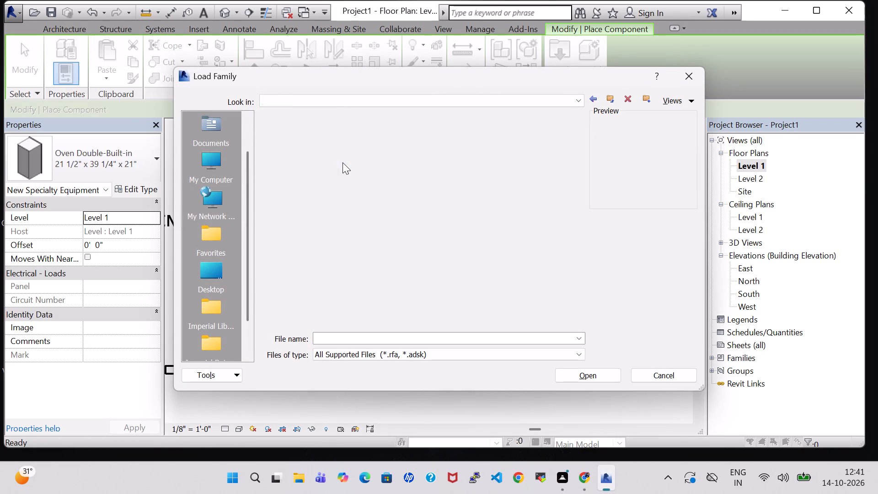
pyautogui.scroll(-1, 416, 272)
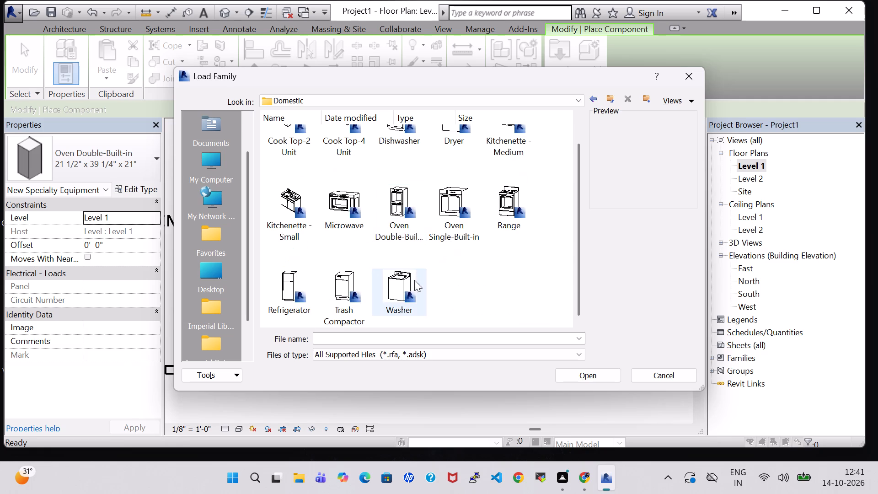
pyautogui.click(351, 291)
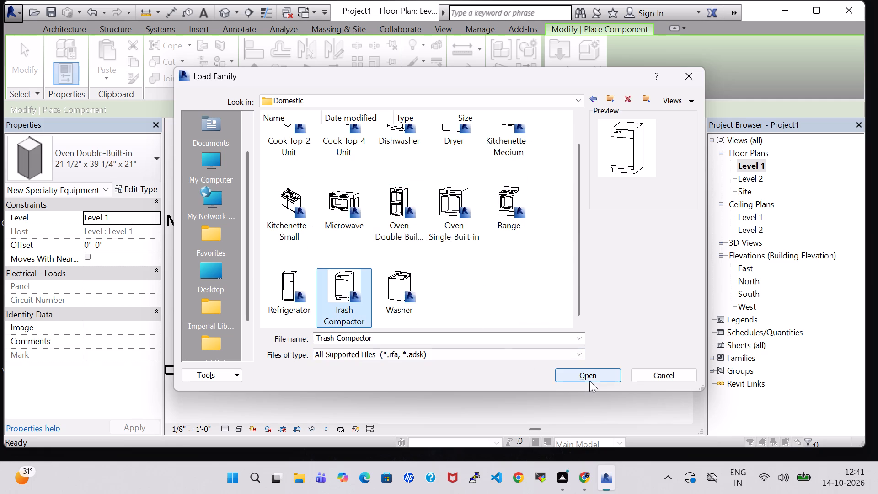
pyautogui.click(589, 371)
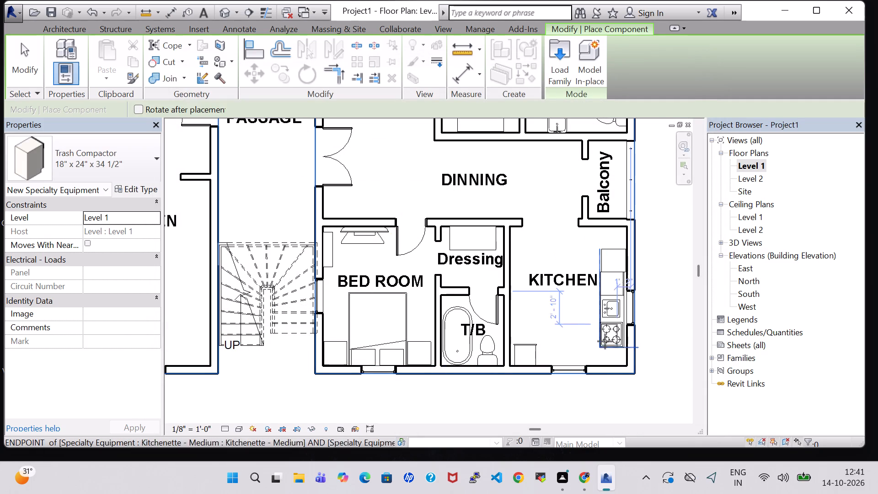
pyautogui.press('Escape')
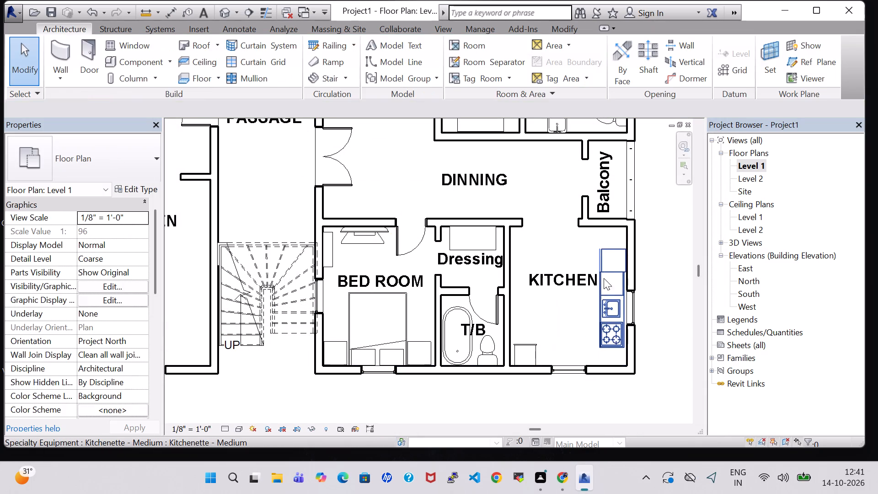
# Nudge the right apartment's kitchenette up along the exterior wall, close to the kitchen's upper wall.
pyautogui.click(610, 250)
pyautogui.press('Up')
pyautogui.press('Up')
pyautogui.press('Up')
pyautogui.press('Up')
pyautogui.press('Up')
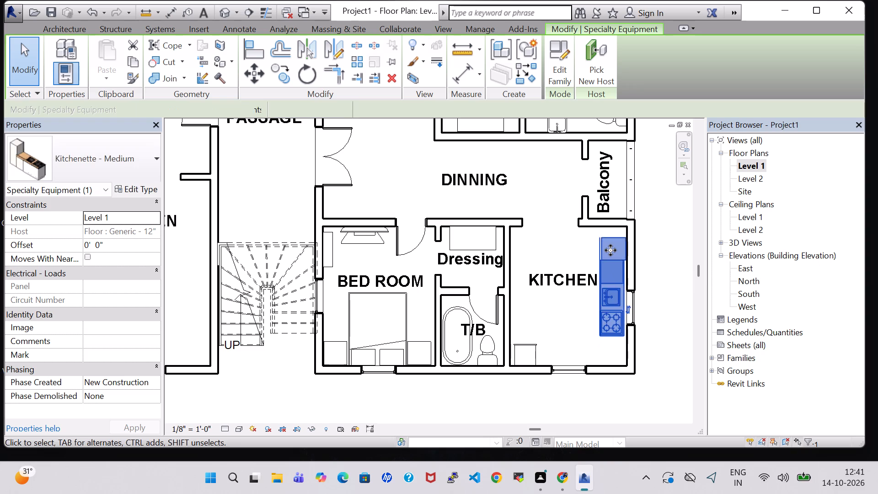
pyautogui.press('Up')
# Place the 18" x 24" x 34 1/2" Trash Compactor, rotated, in the kitchen's lower-right corner below the stove.
pyautogui.click(82, 25)
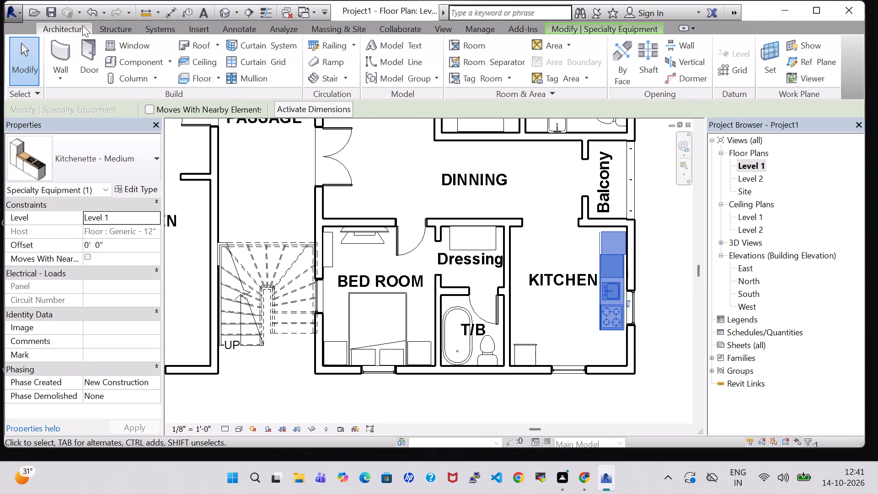
pyautogui.click(144, 56)
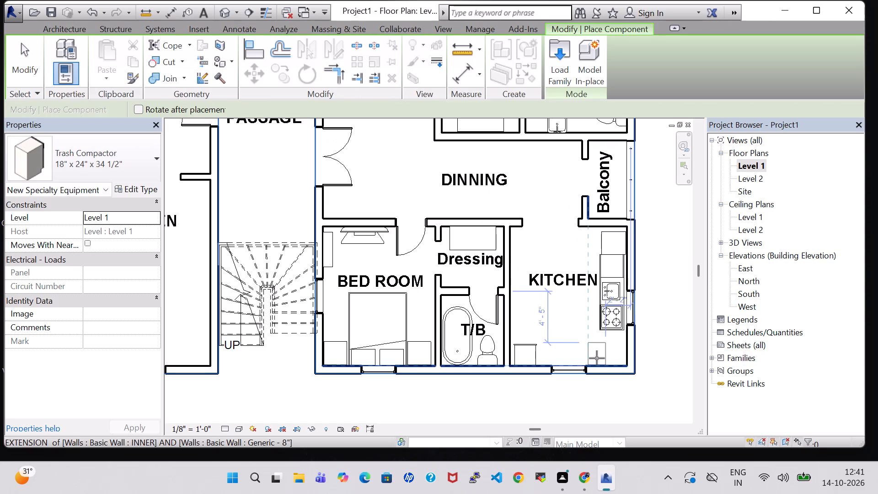
pyautogui.press('space')
pyautogui.press('space')
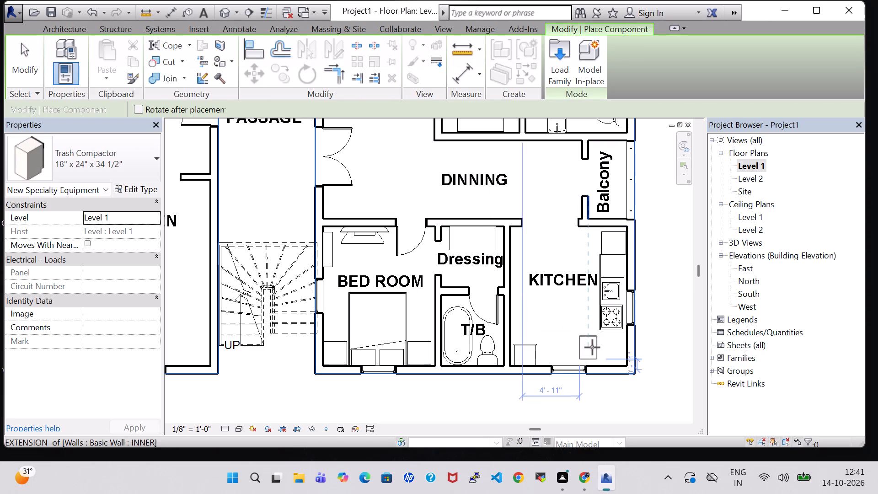
pyautogui.press('space')
pyautogui.click(613, 351)
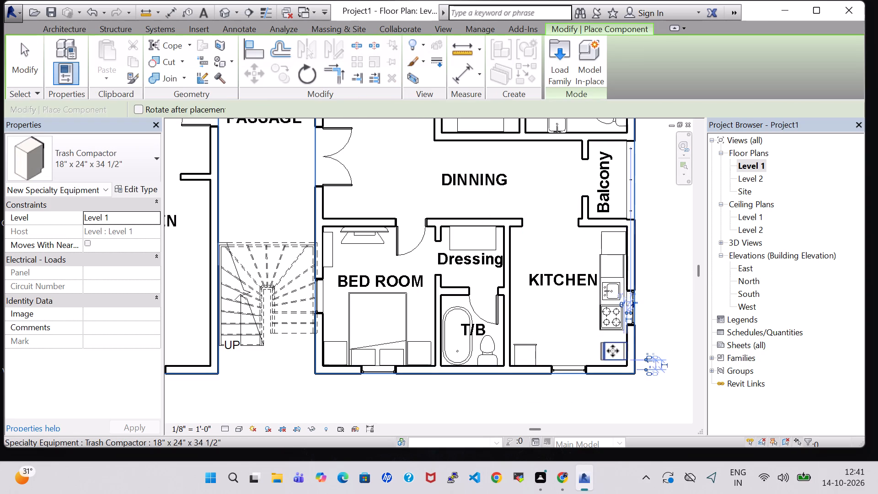
pyautogui.press('Escape')
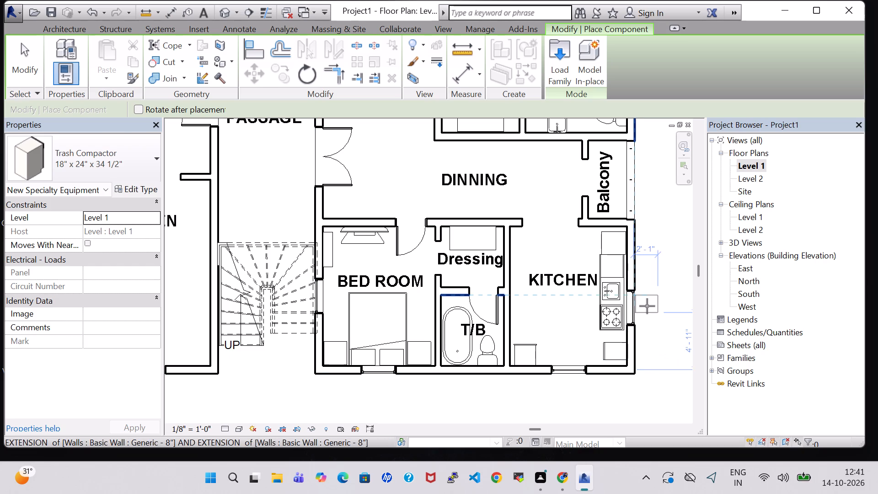
pyautogui.press('Escape')
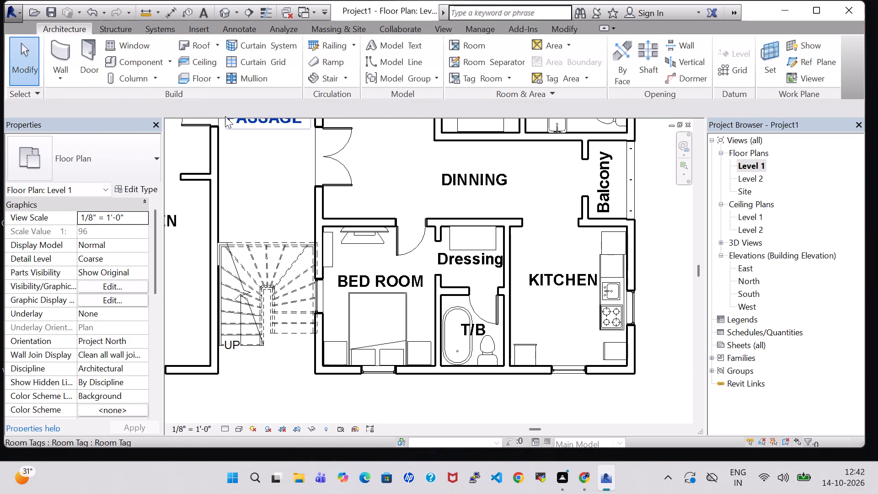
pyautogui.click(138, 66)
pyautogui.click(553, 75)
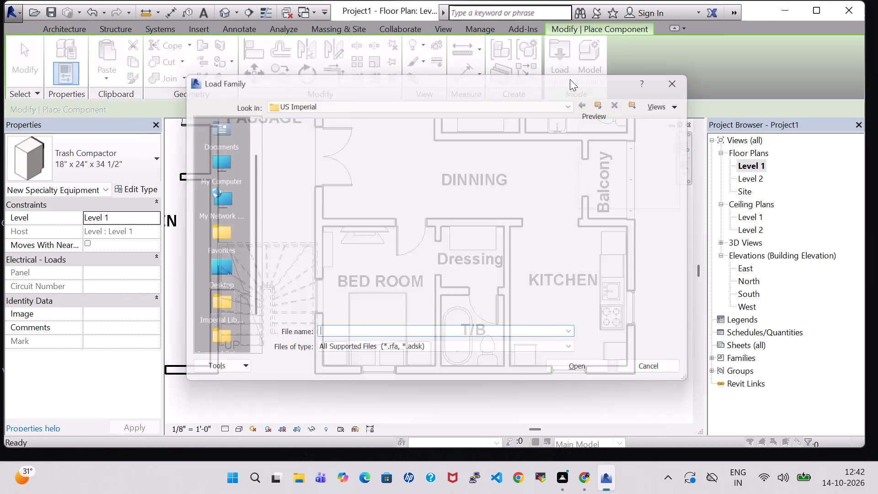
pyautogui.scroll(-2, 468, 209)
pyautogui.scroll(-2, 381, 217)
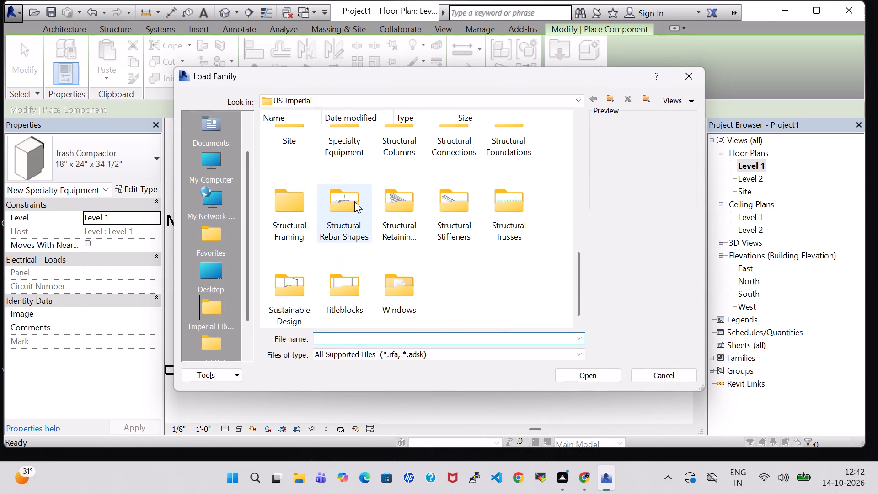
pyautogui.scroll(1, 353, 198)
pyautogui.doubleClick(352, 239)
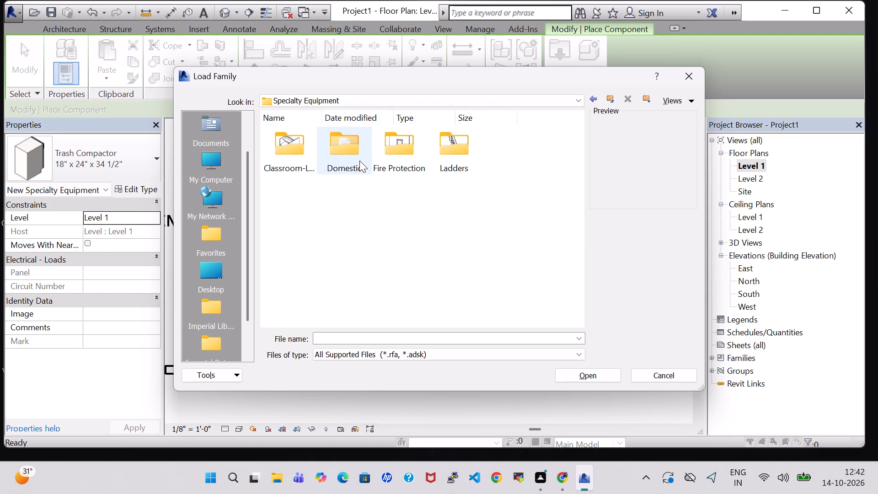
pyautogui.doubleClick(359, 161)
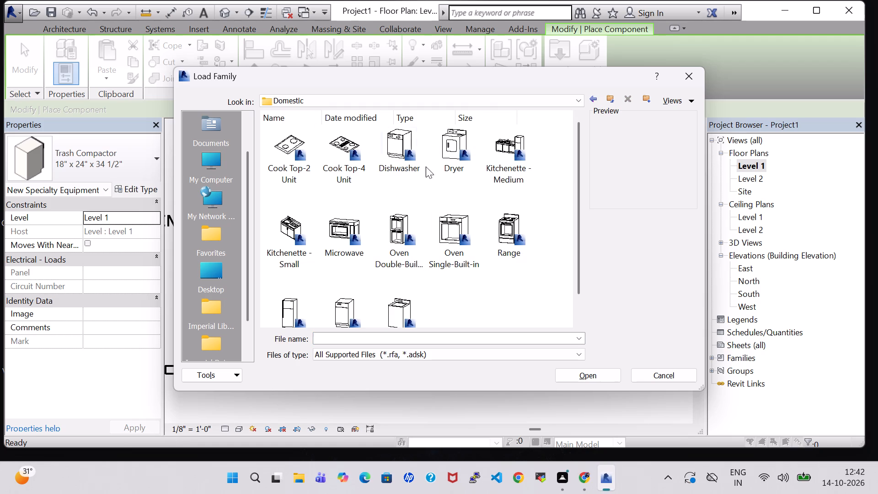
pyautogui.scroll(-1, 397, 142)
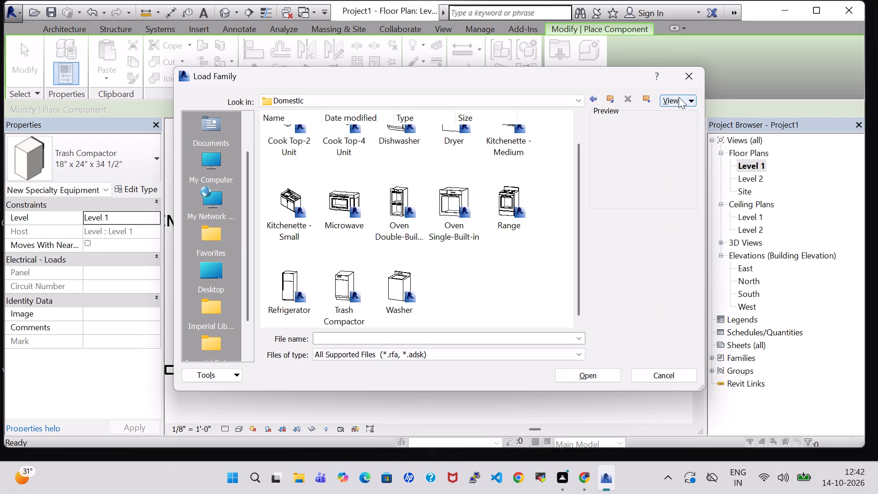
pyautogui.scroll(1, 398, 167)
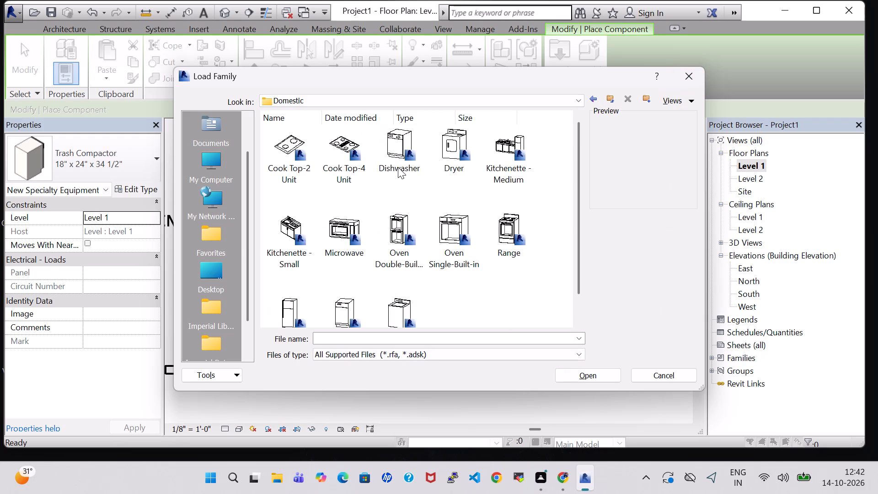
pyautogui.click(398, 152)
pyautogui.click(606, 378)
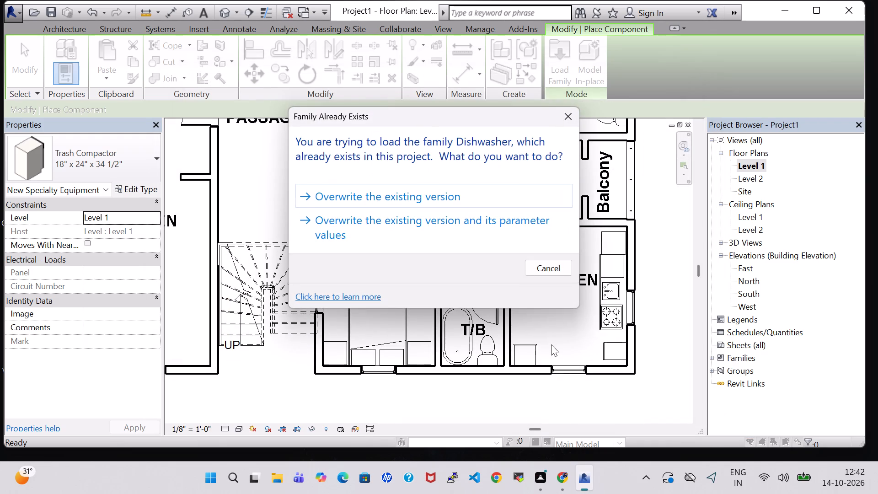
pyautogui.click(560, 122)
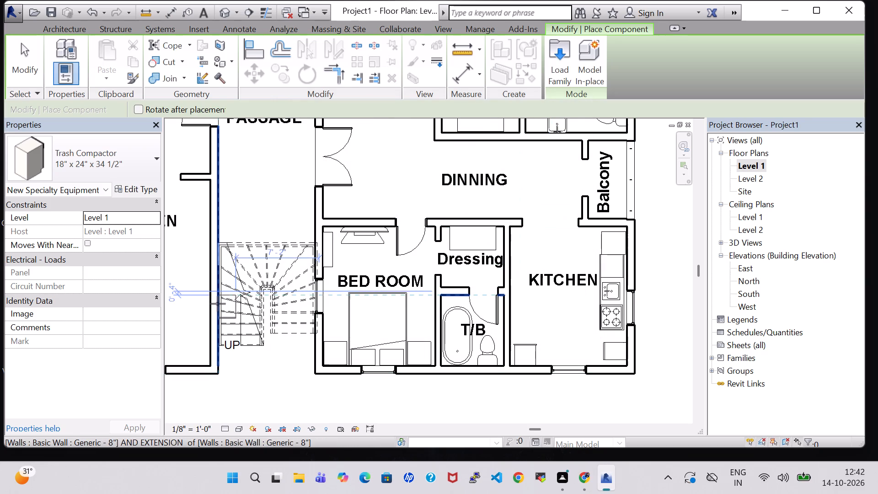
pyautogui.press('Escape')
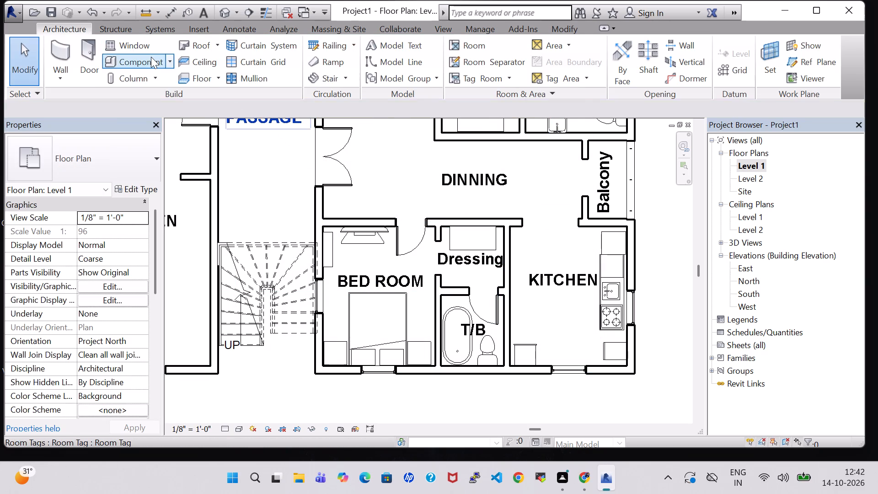
# Reload the Dishwasher family from the Specialty Equipment > Domestic folder, overwriting the existing version and its parameter values.
pyautogui.click(151, 57)
pyautogui.click(561, 62)
pyautogui.scroll(-4, 523, 219)
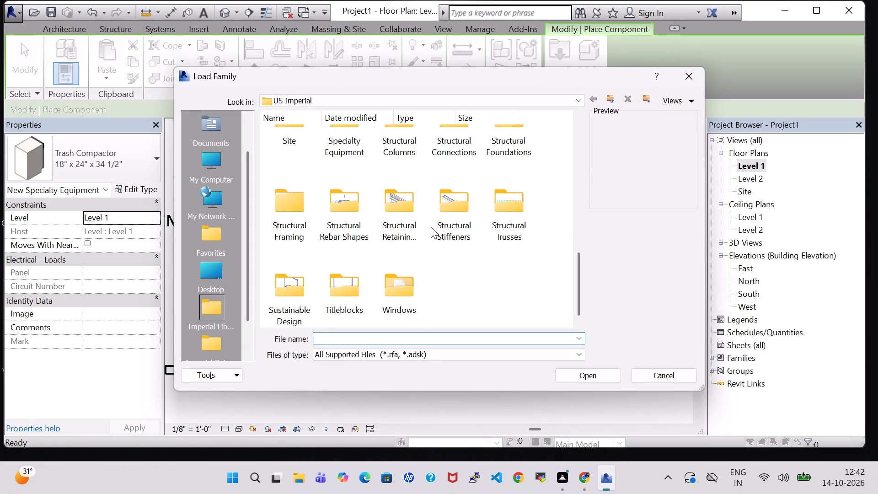
pyautogui.doubleClick(345, 146)
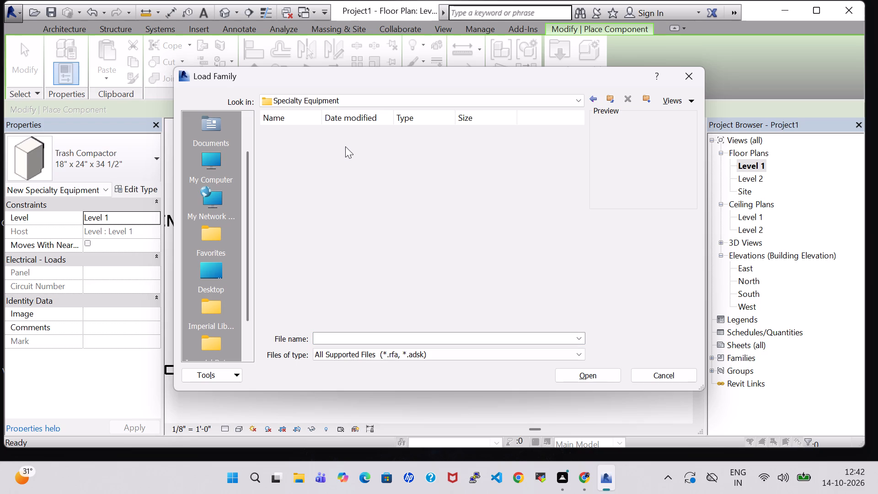
pyautogui.doubleClick(336, 141)
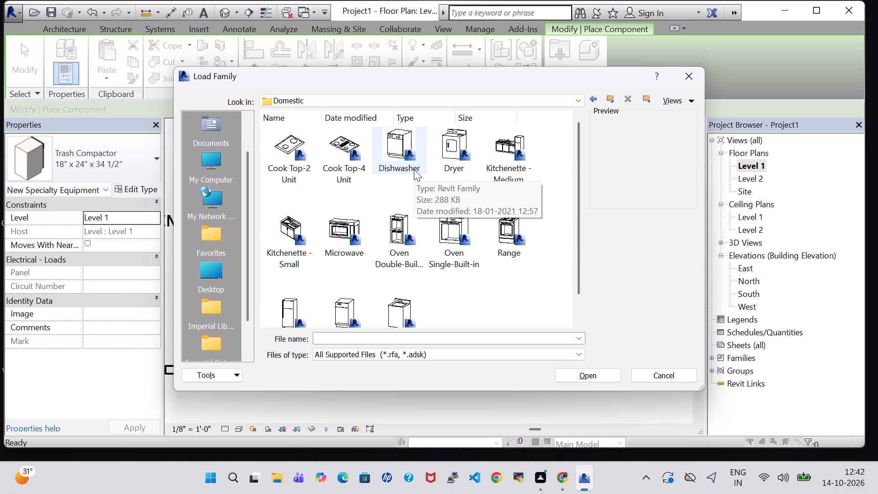
pyautogui.scroll(-1, 414, 169)
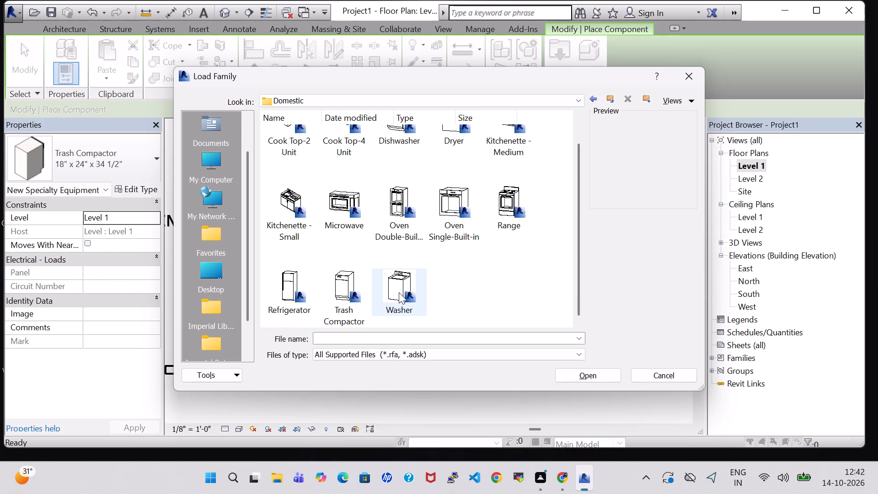
pyautogui.scroll(1, 418, 155)
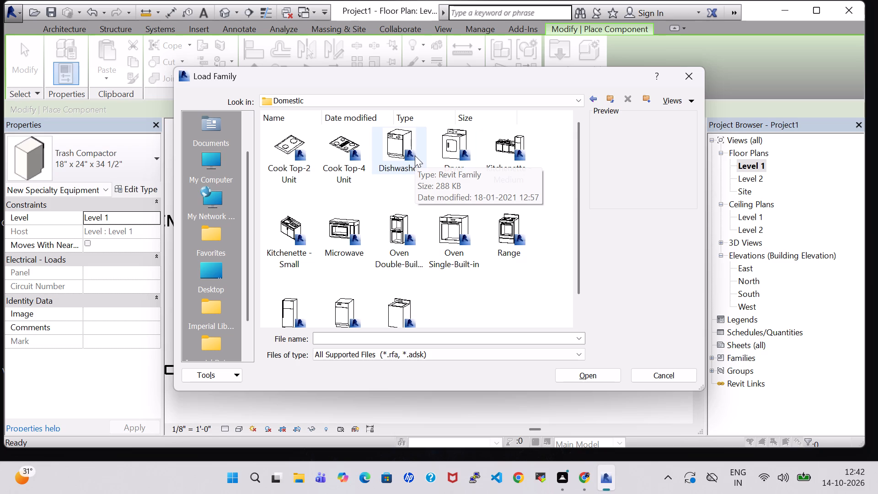
pyautogui.click(390, 146)
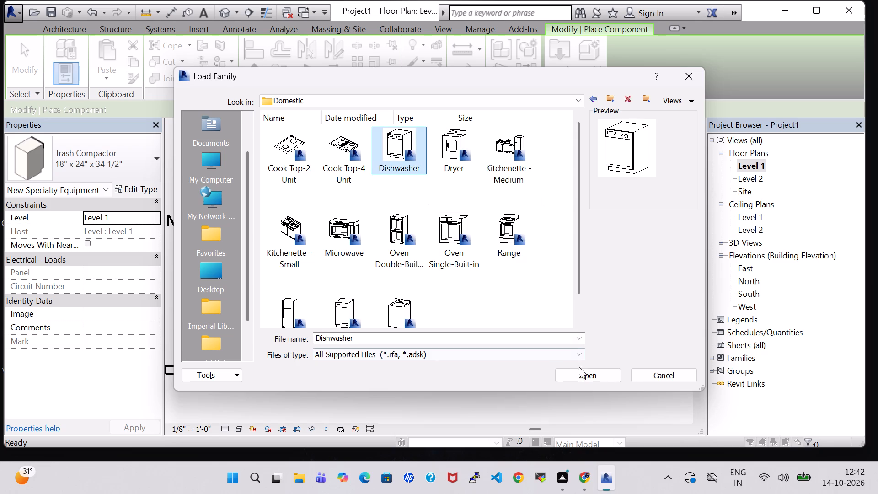
pyautogui.click(589, 380)
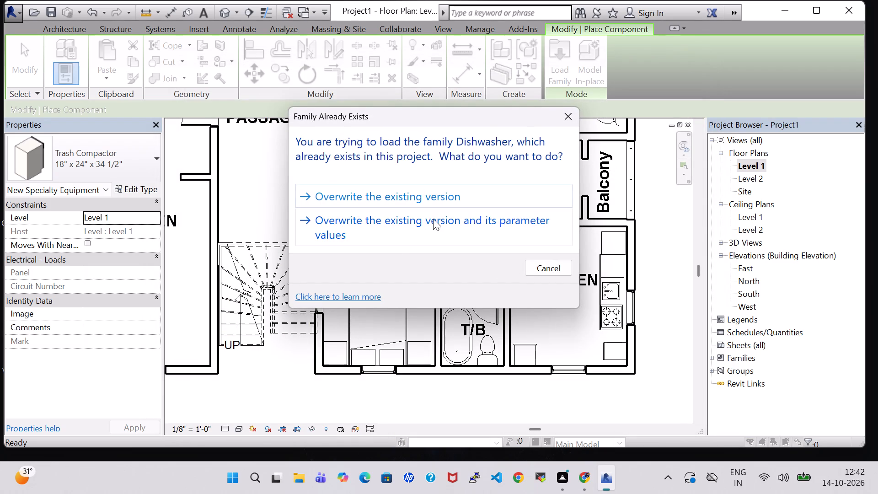
pyautogui.click(433, 219)
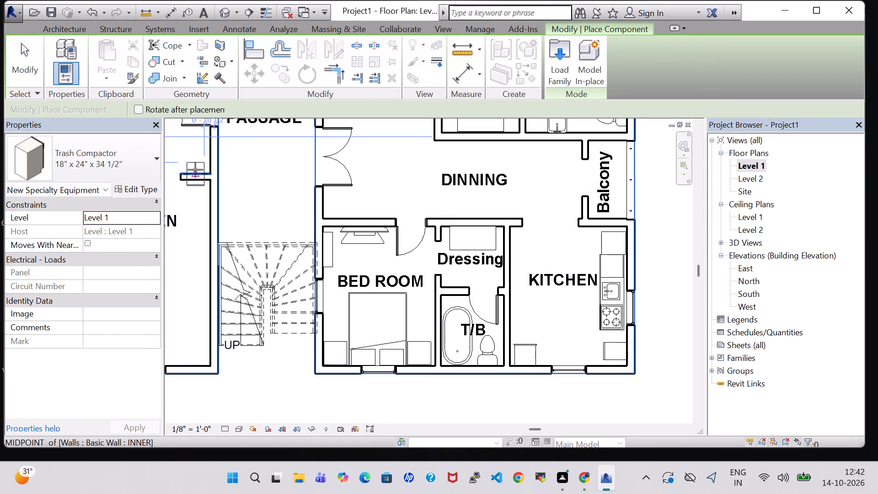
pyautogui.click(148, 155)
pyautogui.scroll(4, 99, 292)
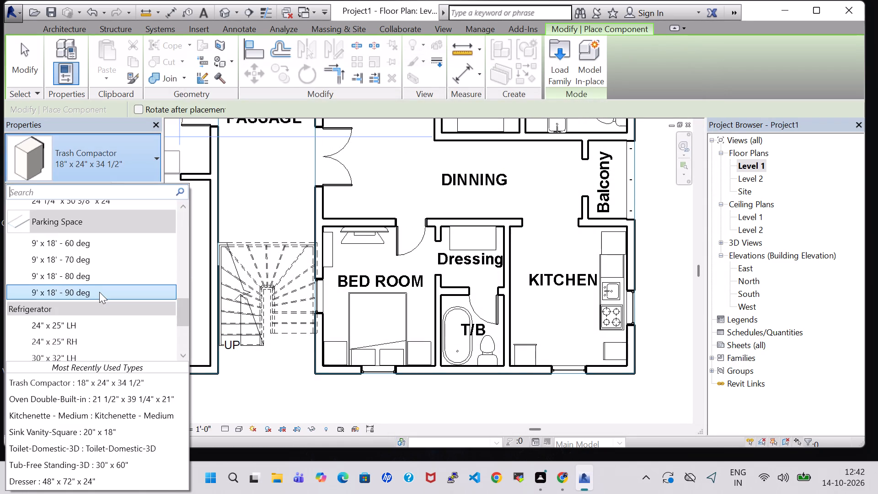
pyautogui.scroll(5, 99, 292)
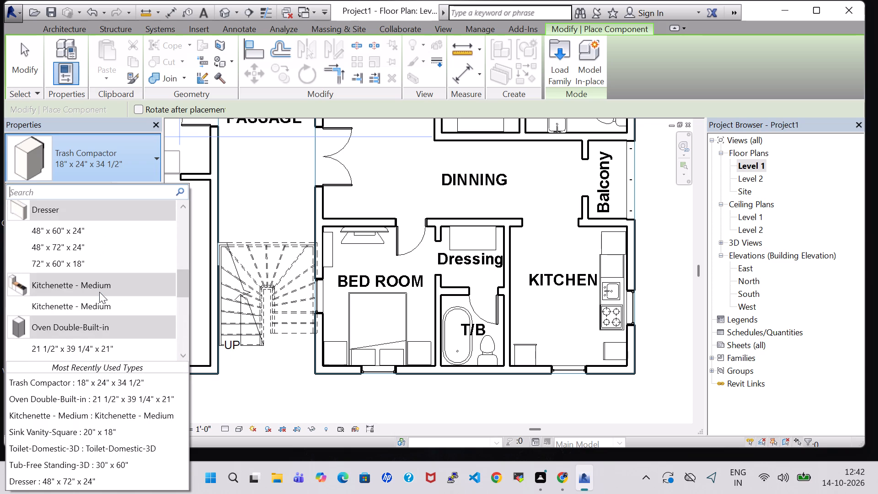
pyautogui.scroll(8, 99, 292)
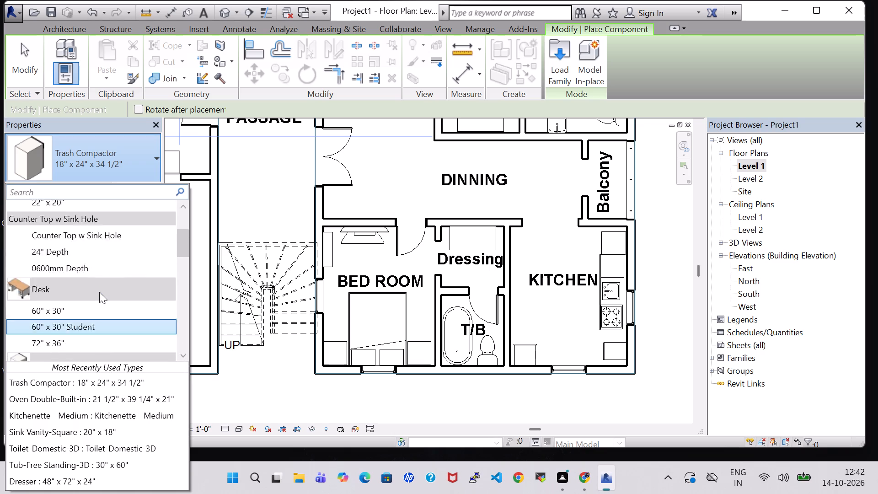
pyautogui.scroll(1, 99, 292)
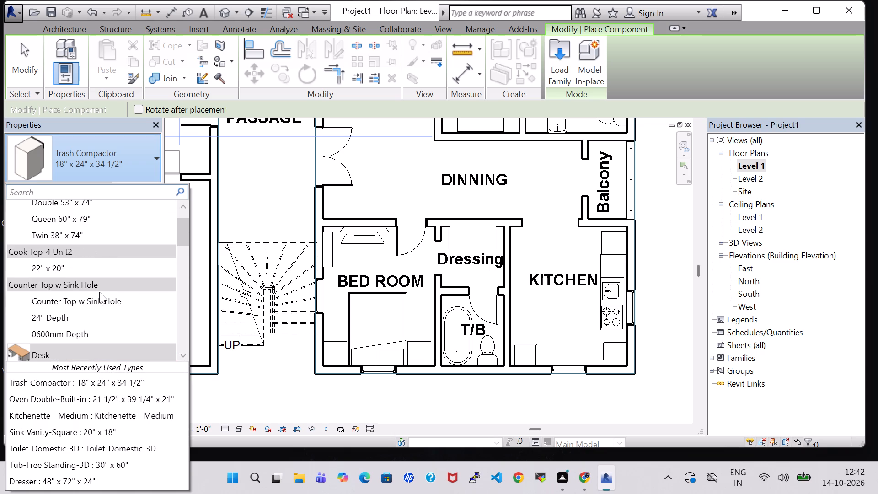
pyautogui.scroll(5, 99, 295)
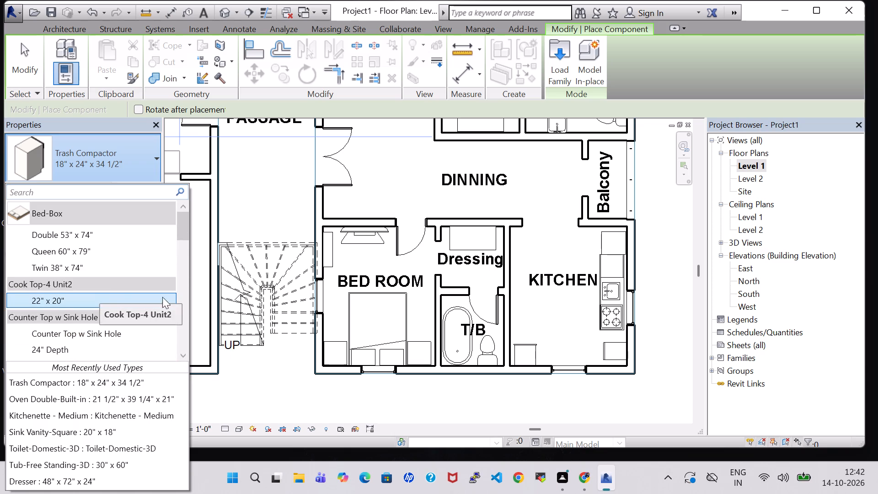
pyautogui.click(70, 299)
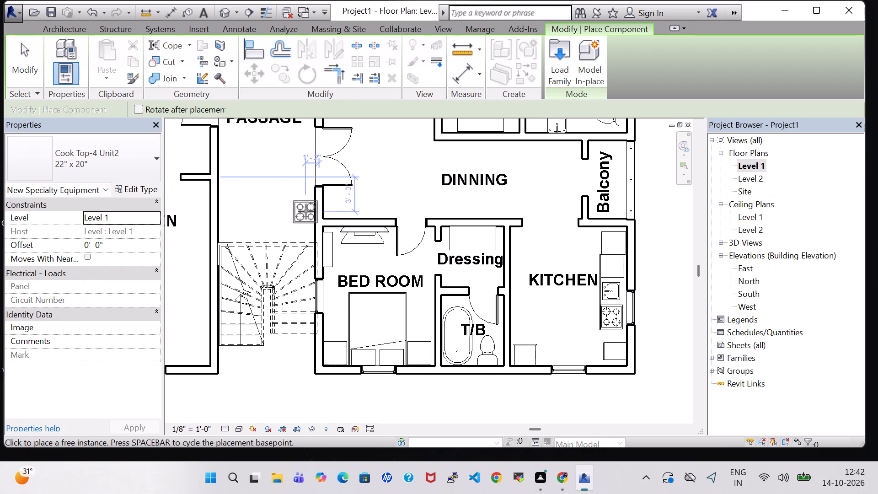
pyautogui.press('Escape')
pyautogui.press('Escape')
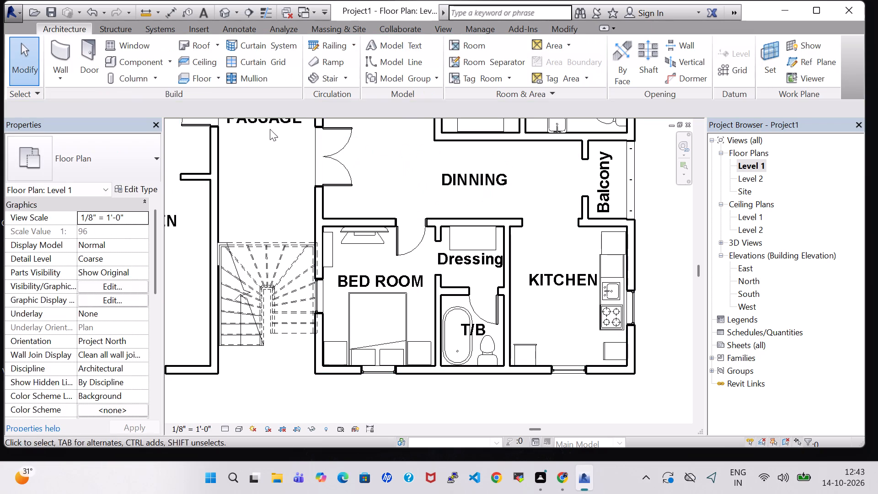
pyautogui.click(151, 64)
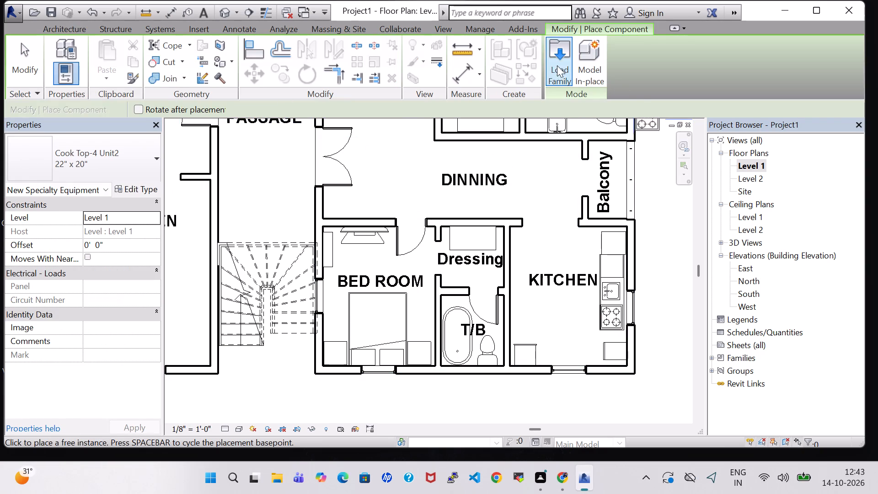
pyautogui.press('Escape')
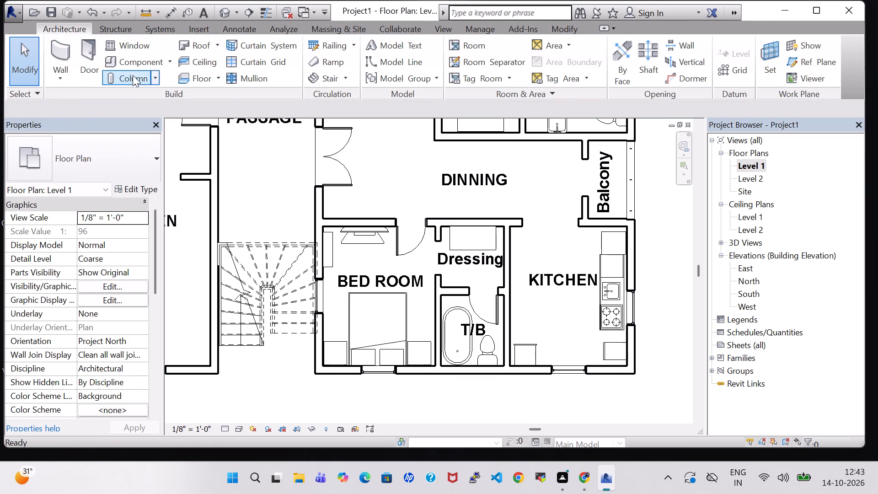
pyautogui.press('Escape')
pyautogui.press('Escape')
# Load the Kitchenette - Medium family from the Specialty Equipment > Domestic folder, and leave component placement.
pyautogui.click(132, 63)
pyautogui.click(556, 75)
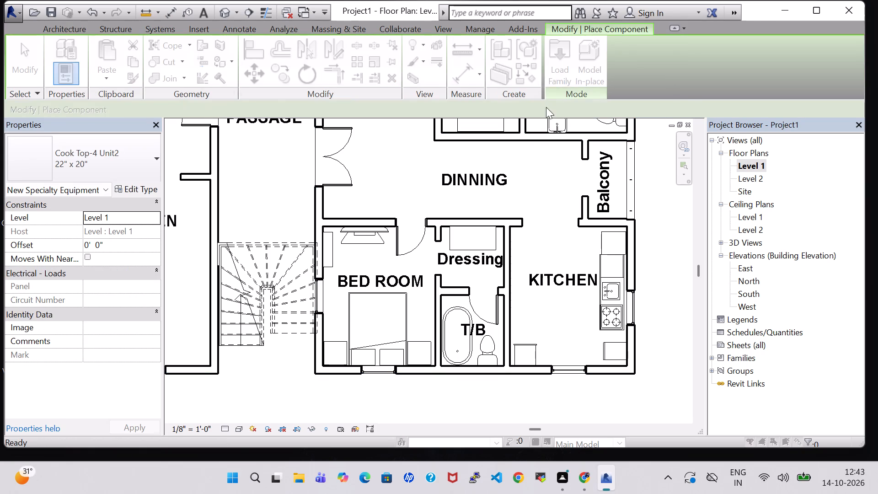
pyautogui.scroll(-1, 457, 220)
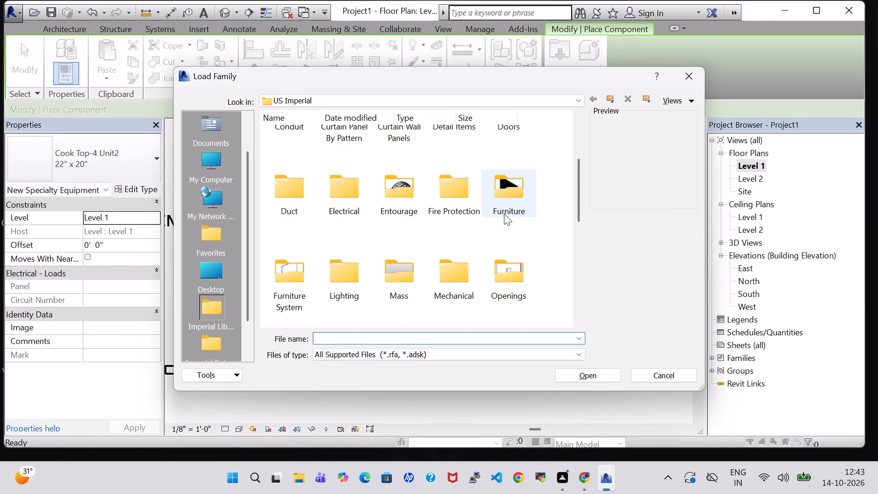
pyautogui.scroll(-2, 352, 220)
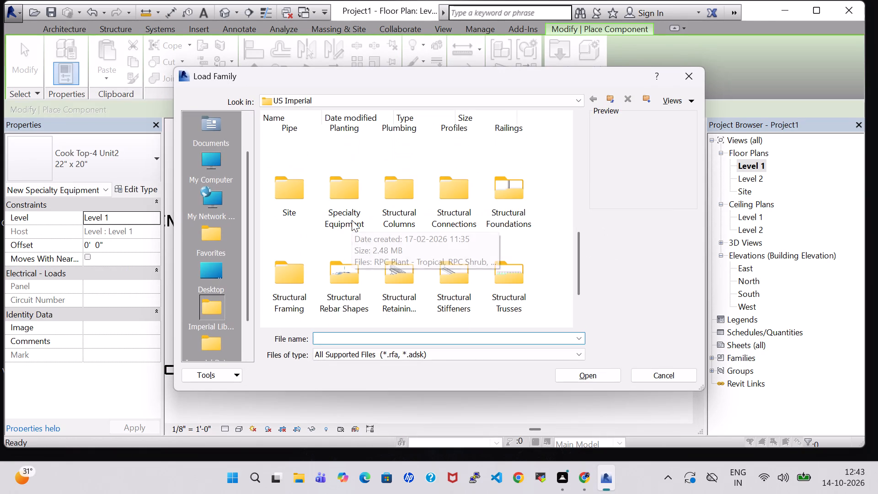
pyautogui.doubleClick(353, 204)
pyautogui.doubleClick(342, 150)
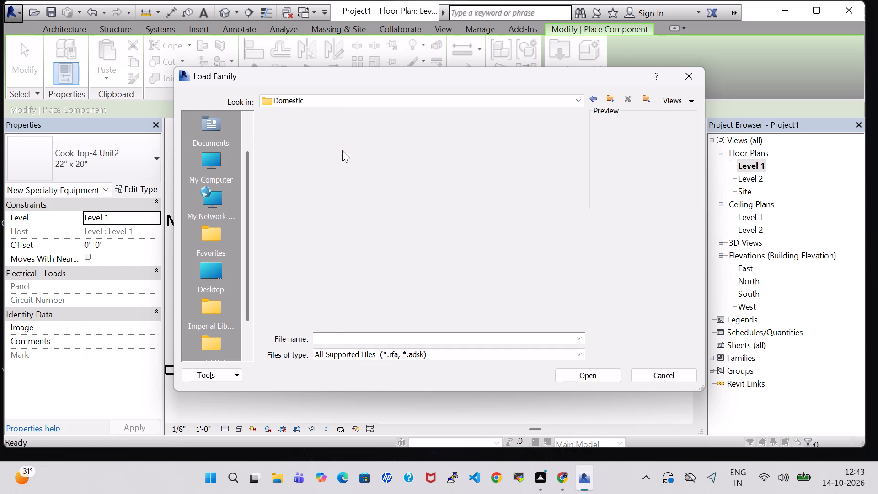
pyautogui.scroll(-1, 395, 204)
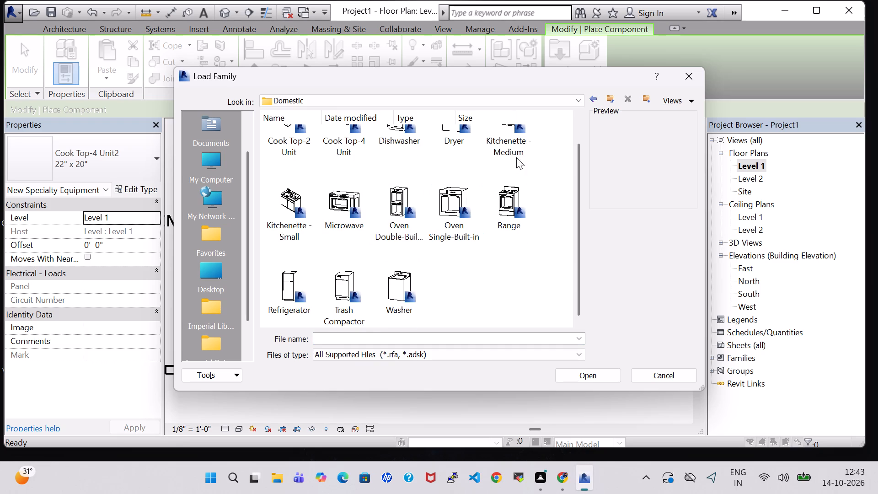
pyautogui.click(498, 149)
pyautogui.click(610, 374)
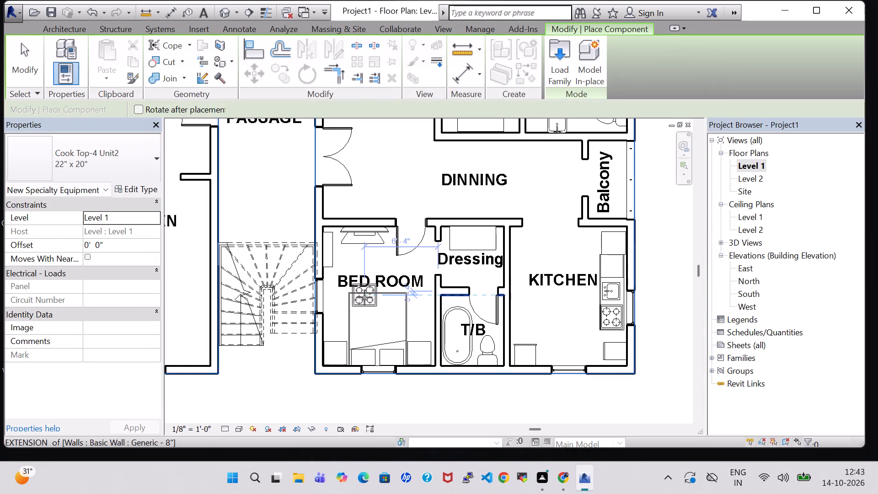
pyautogui.press('Escape')
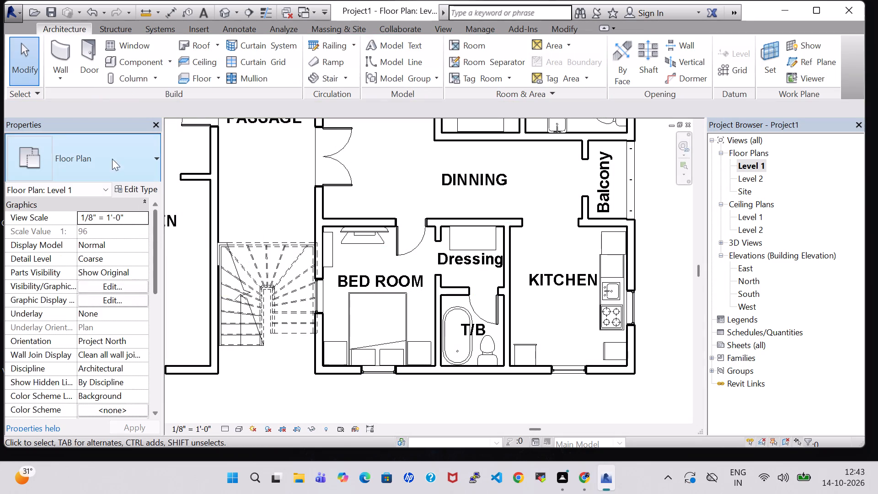
# Place a 23" x 23 11/16" x 33 1/2" Dishwasher, rotated, in the lower-right corner of the left apartment's kitchen.
pyautogui.click(134, 67)
pyautogui.click(131, 141)
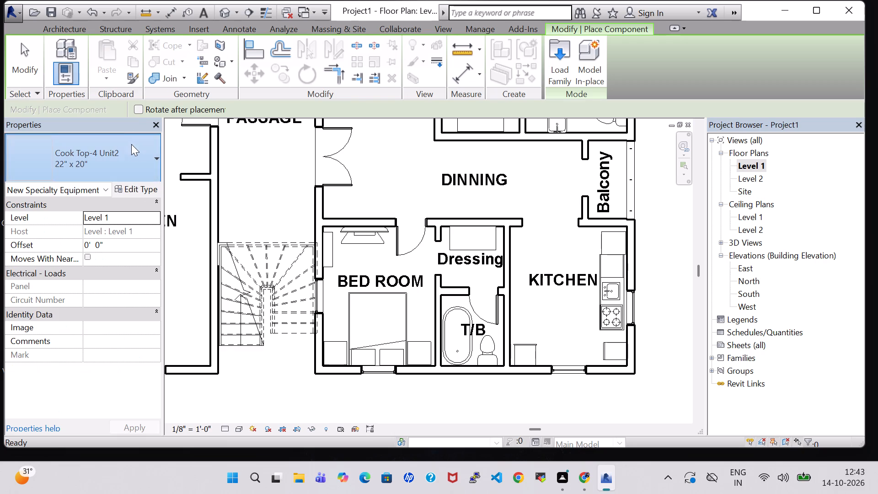
pyautogui.scroll(-4, 107, 254)
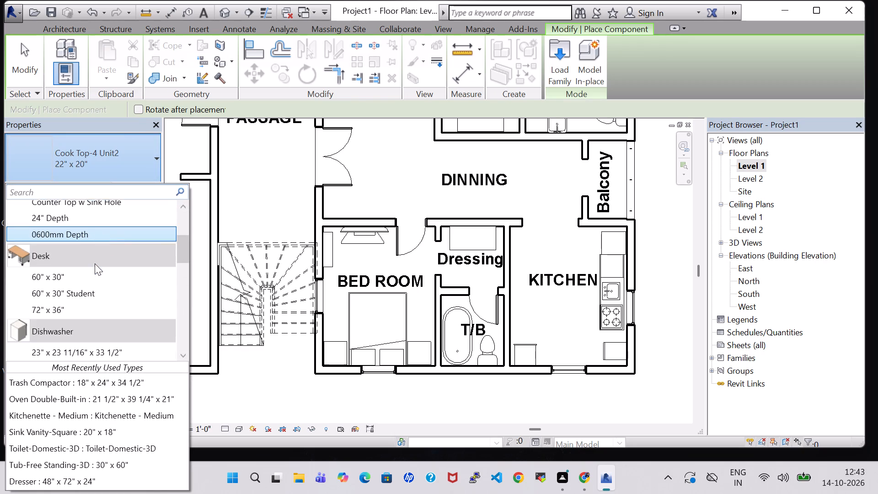
pyautogui.scroll(-3, 95, 263)
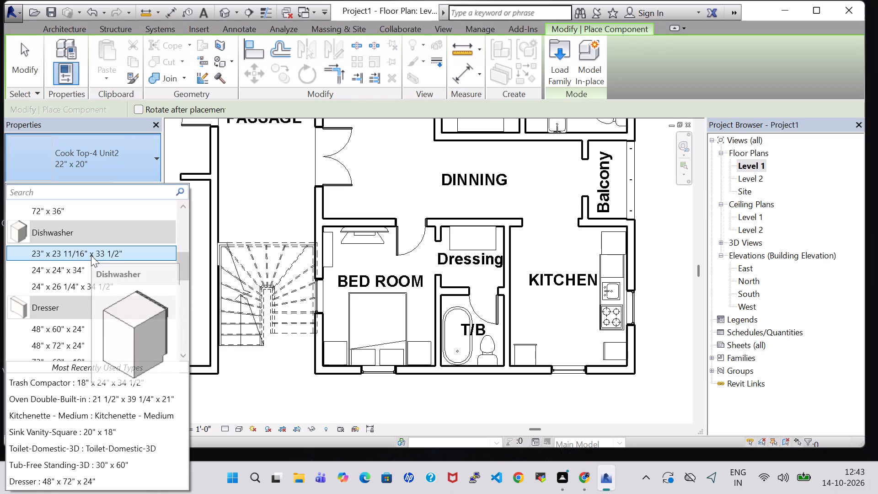
pyautogui.click(91, 255)
pyautogui.moveTo(294, 389); pyautogui.dragTo(500, 376, button='middle')
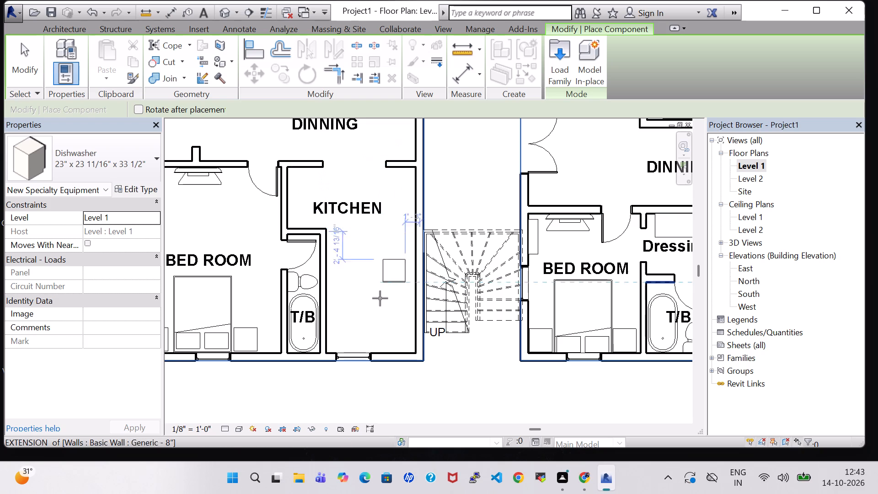
pyautogui.press('space')
pyautogui.press('space')
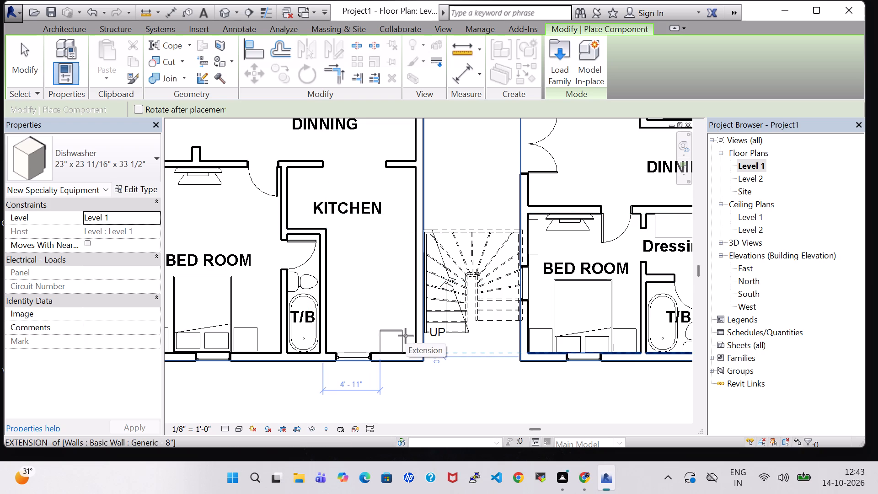
pyautogui.click(406, 336)
pyautogui.press('Escape')
pyautogui.press('Escape')
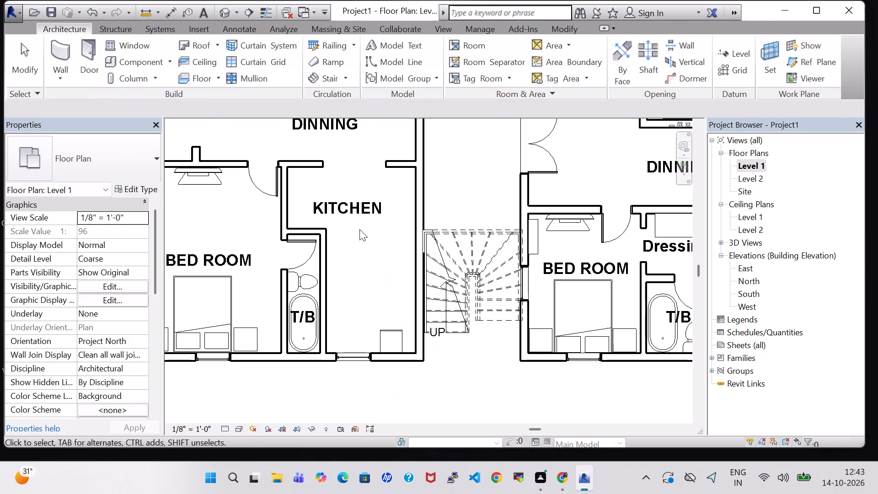
# Place a 21 1/2" x 39 1/4" x 21" Oven Double-Built-in, rotated, against the left apartment kitchen's wall beside the T/B.
pyautogui.scroll(-1, 344, 202)
pyautogui.moveTo(373, 258); pyautogui.dragTo(330, 273, button='middle')
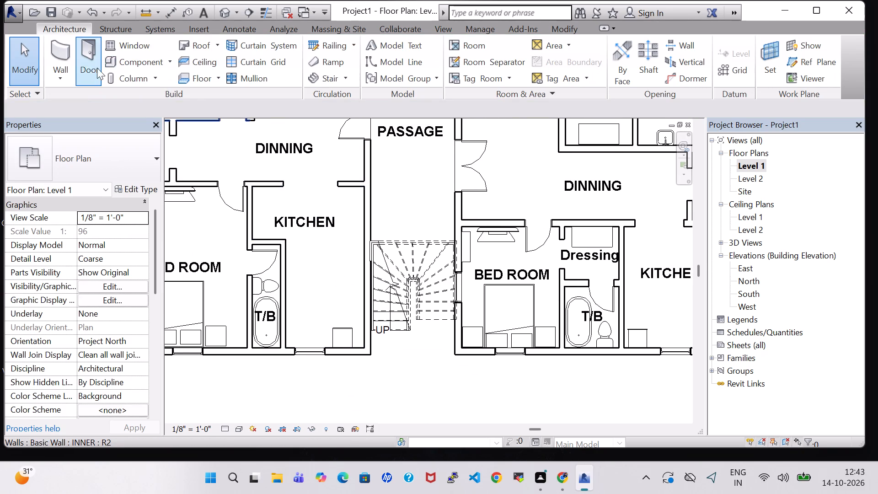
pyautogui.click(138, 59)
pyautogui.click(132, 166)
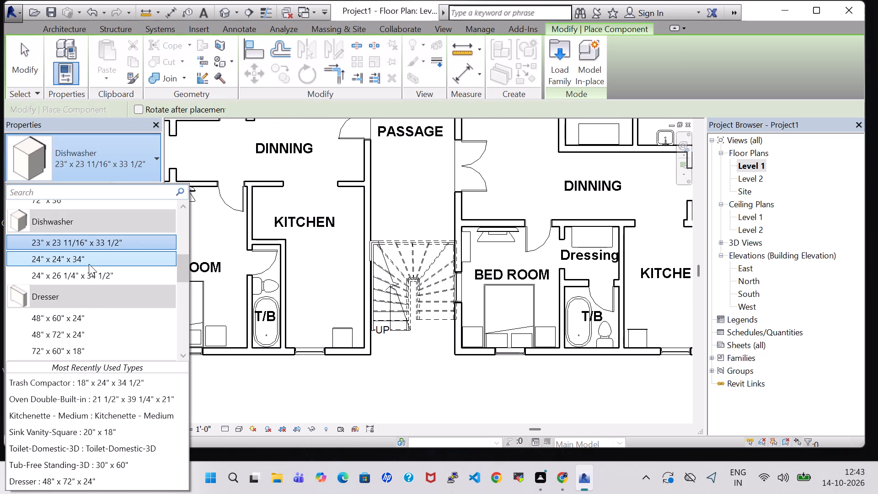
pyautogui.scroll(-4, 78, 283)
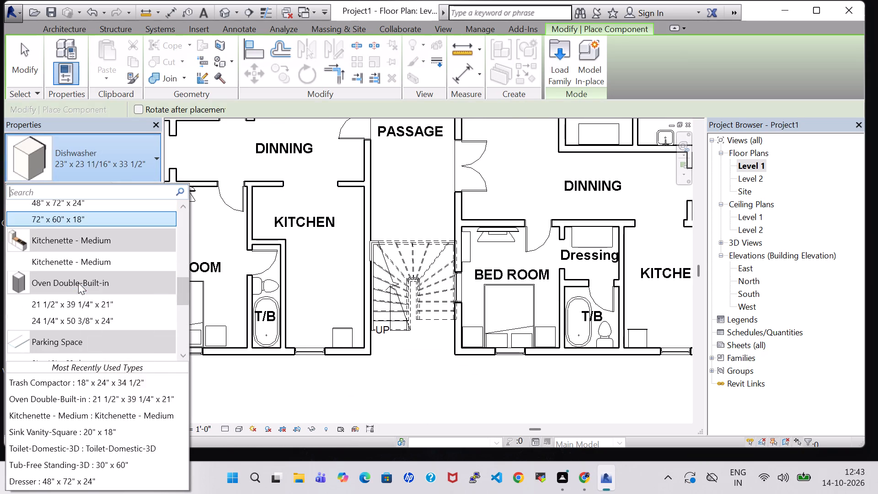
pyautogui.click(76, 306)
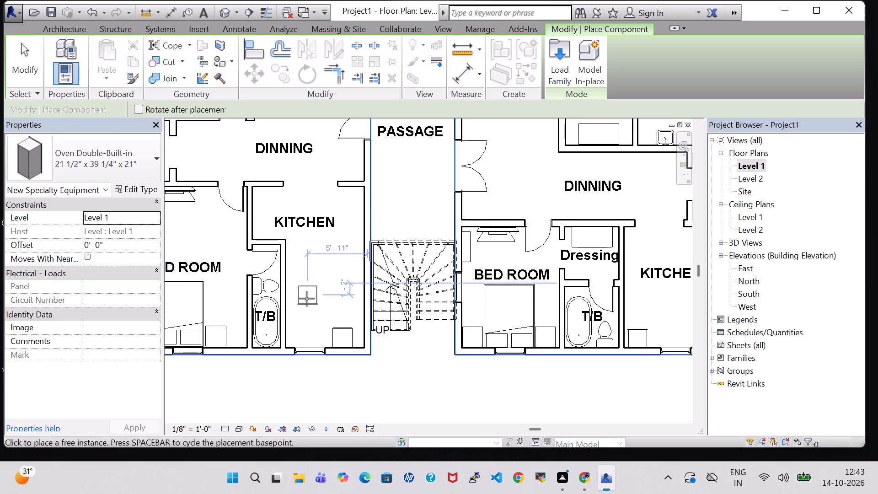
pyautogui.press('space')
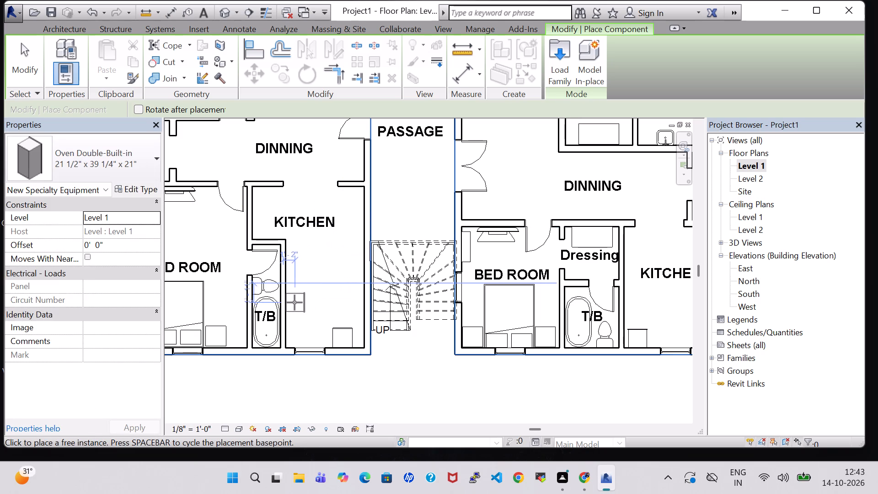
pyautogui.click(294, 302)
# Place a Kitchenette - Medium, rotated vertical, along the left apartment kitchen's right wall above the dishwasher.
pyautogui.click(129, 162)
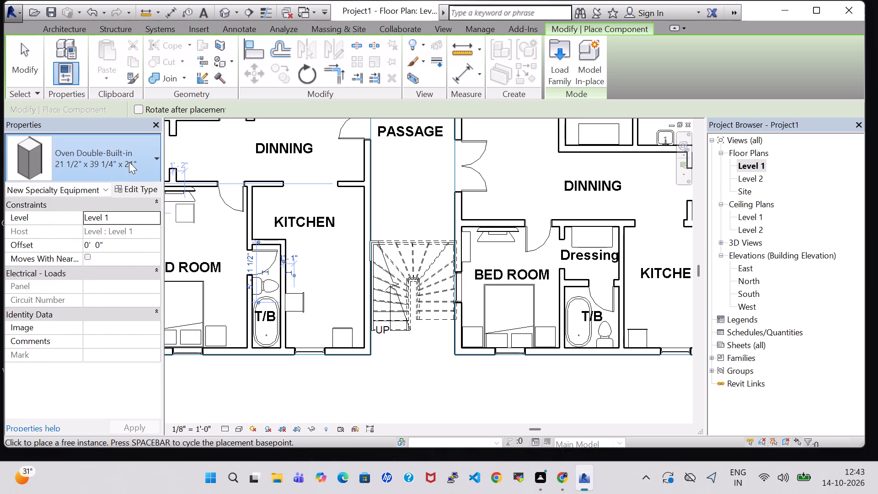
pyautogui.scroll(-6, 62, 275)
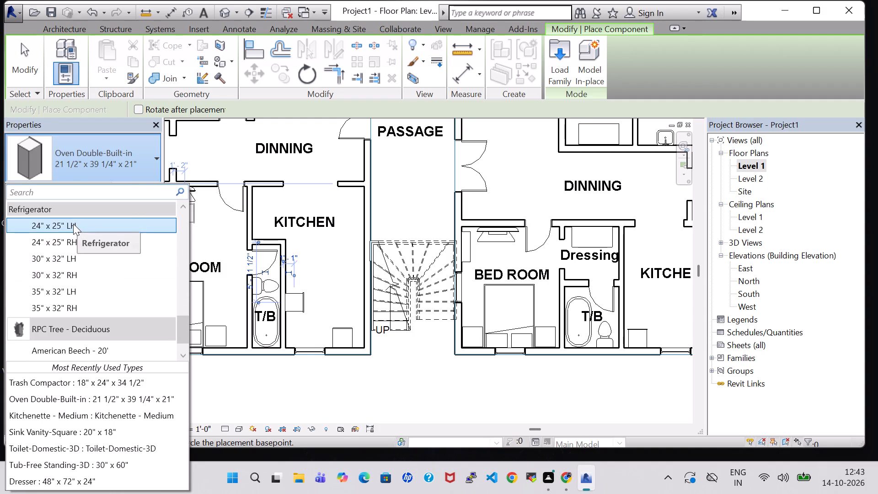
pyautogui.scroll(-6, 73, 227)
pyautogui.scroll(6, 73, 227)
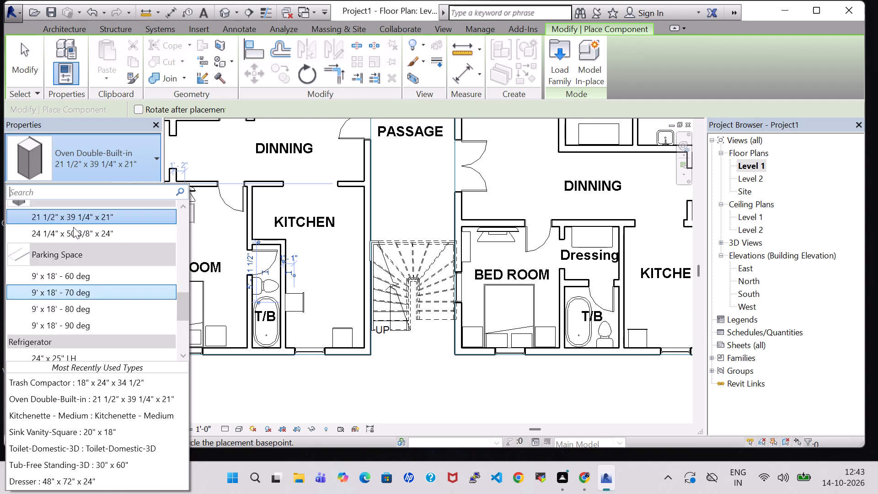
pyautogui.scroll(2, 73, 227)
pyautogui.click(76, 267)
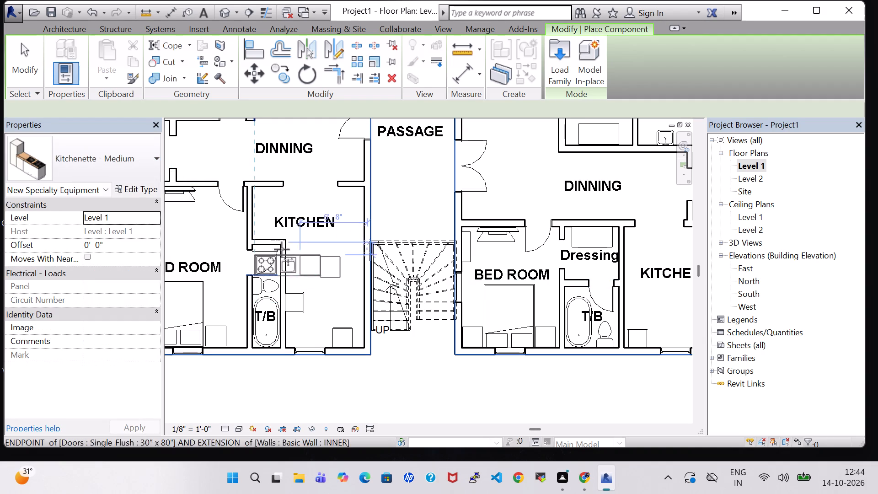
pyautogui.press('space')
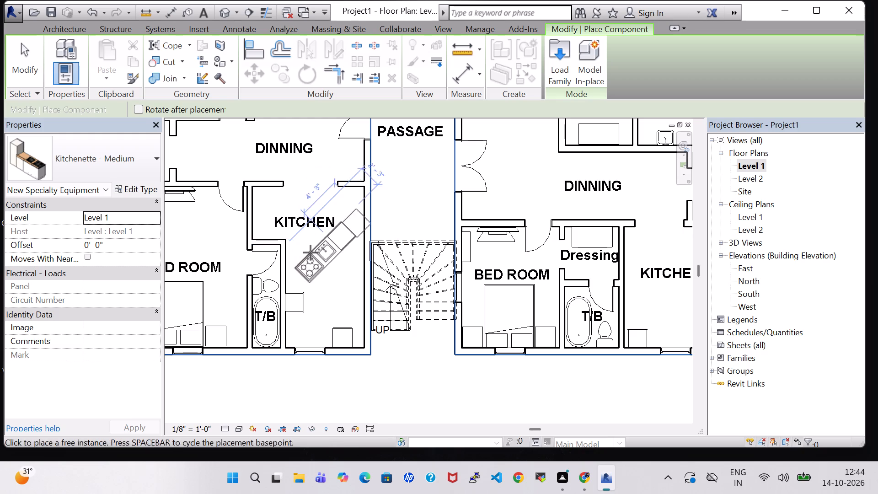
pyautogui.press('space')
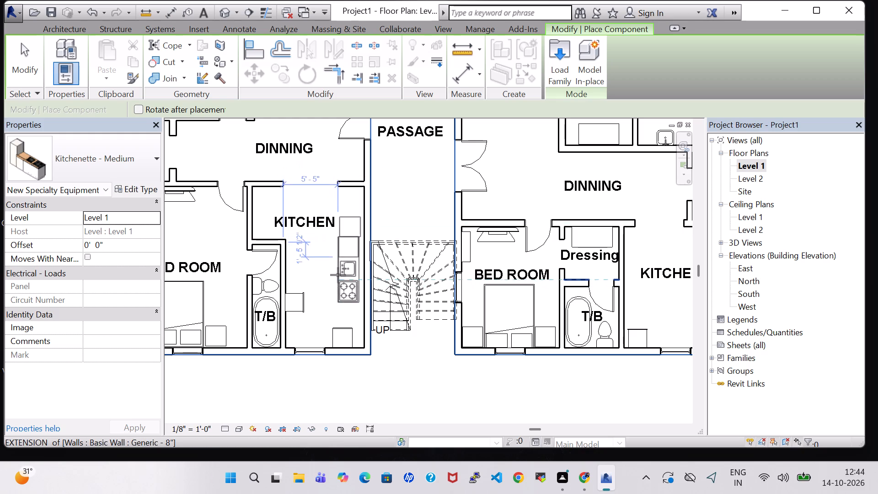
pyautogui.click(337, 271)
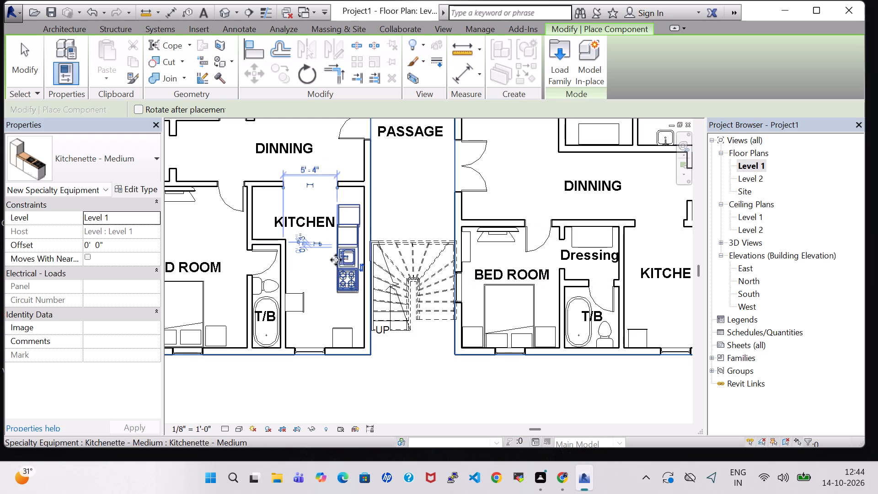
pyautogui.press('Escape')
pyautogui.press('Escape')
# Nudge the left apartment's kitchenette right and slightly down so it sits against the kitchen's right wall.
pyautogui.click(341, 244)
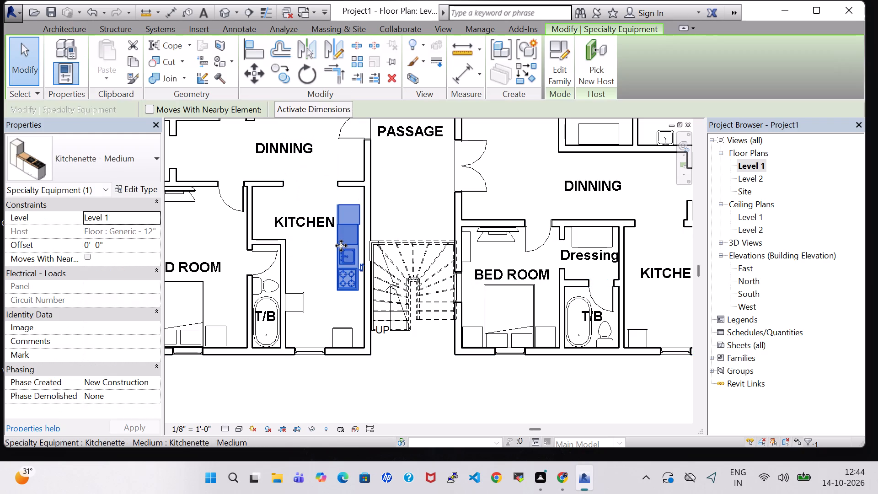
pyautogui.press('Right')
pyautogui.press('Right')
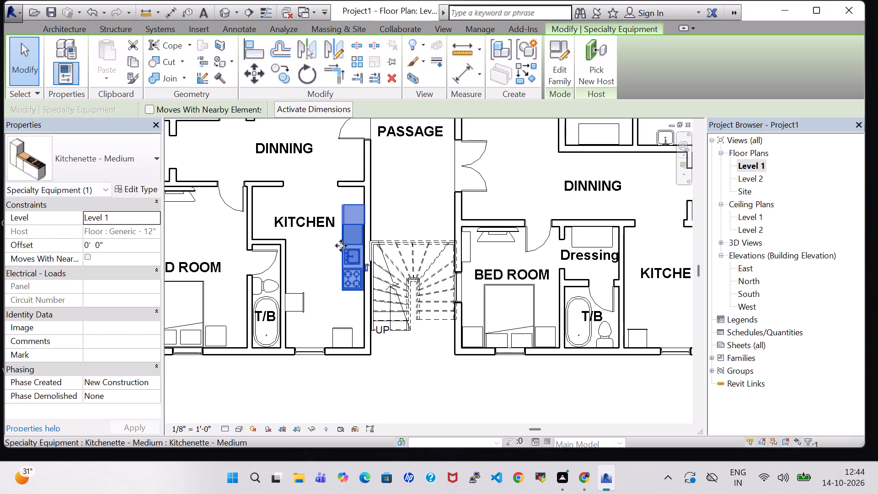
pyautogui.press('Down')
pyautogui.press('Left')
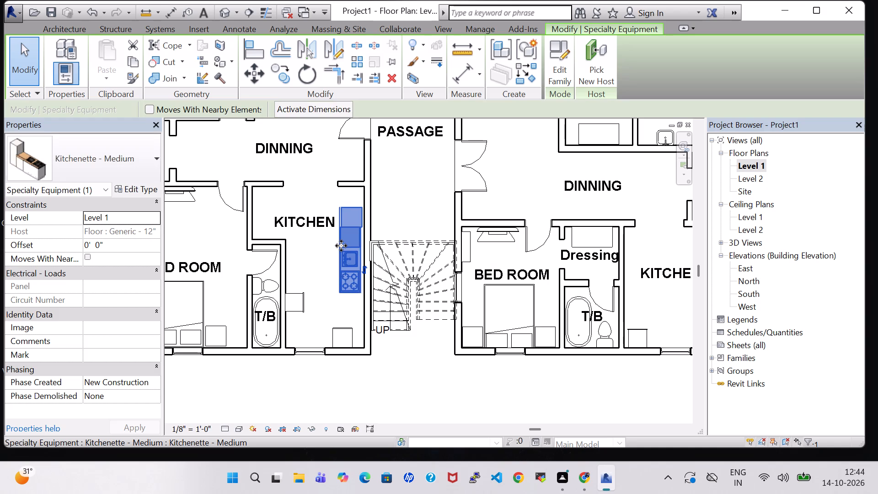
pyautogui.press('Right')
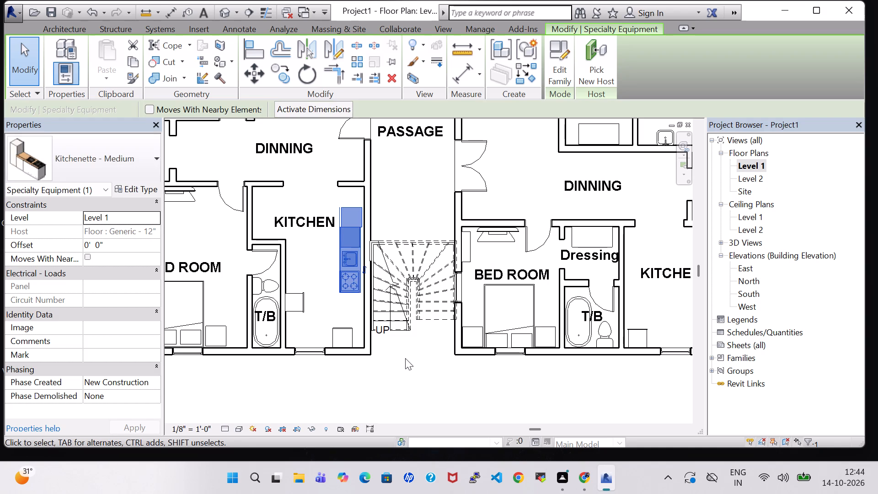
pyautogui.click(382, 373)
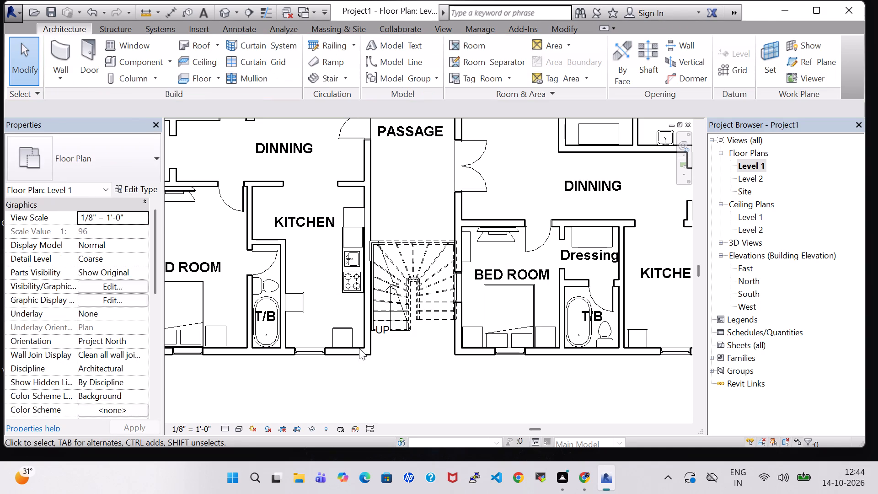
# Change the dishwasher in the left kitchen's lower-right corner to the 15" x 24" x 34 1/2" Trash Compactor type.
pyautogui.click(300, 305)
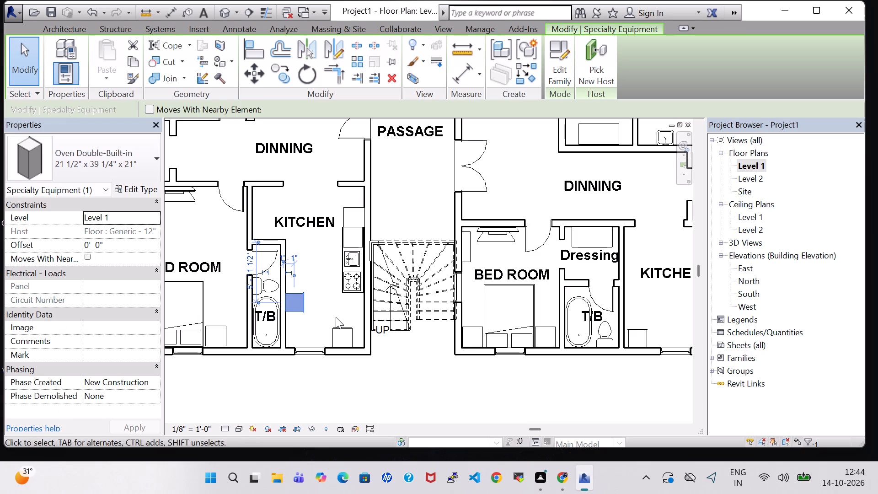
pyautogui.click(351, 331)
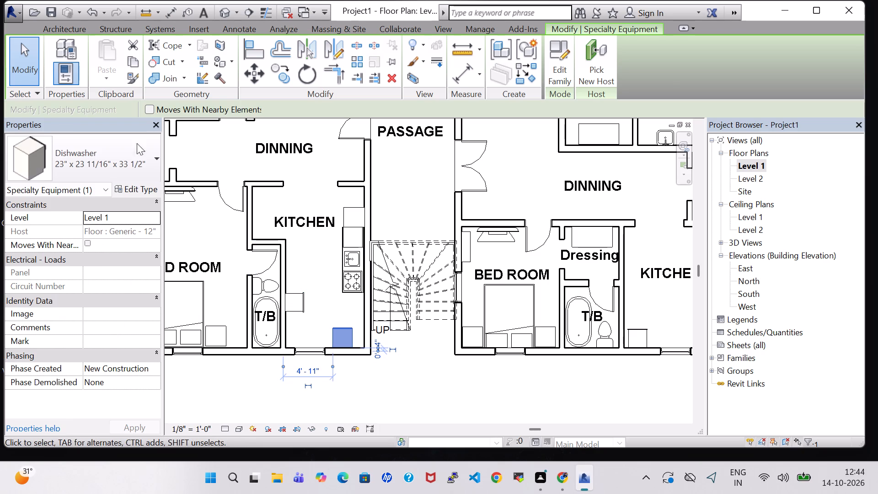
pyautogui.click(138, 145)
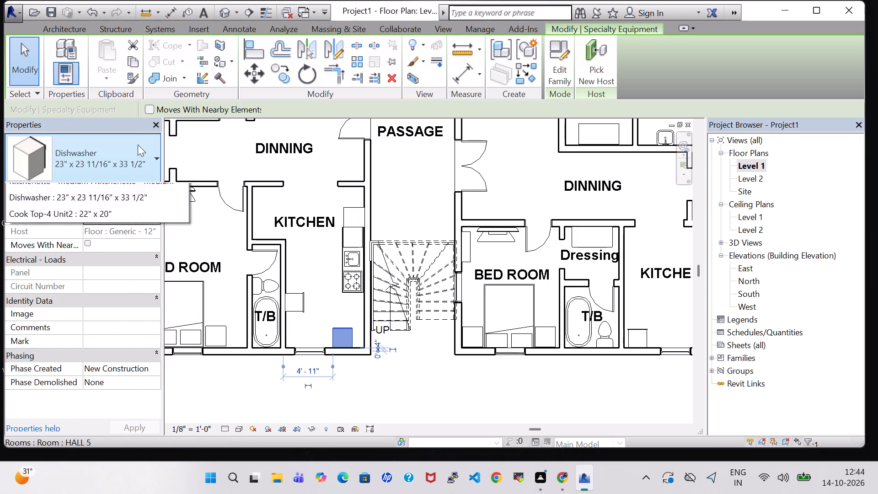
pyautogui.scroll(-6, 62, 303)
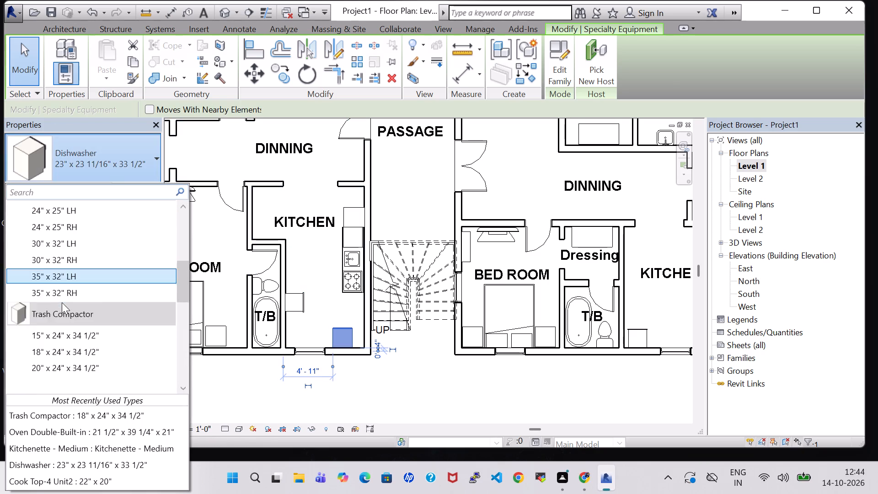
pyautogui.click(100, 302)
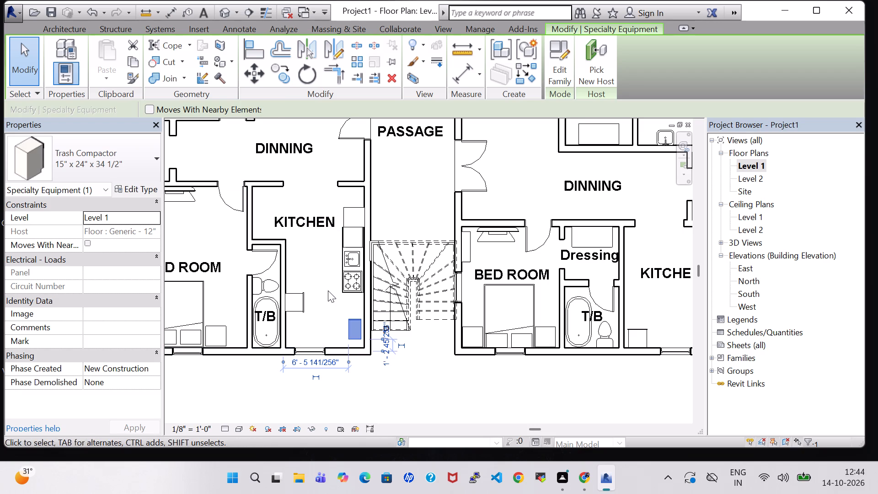
# Change the built-in oven beside the left apartment's T/B wall to the 23" x 23 11/16" x 33 1/2" Dishwasher type.
pyautogui.click(299, 294)
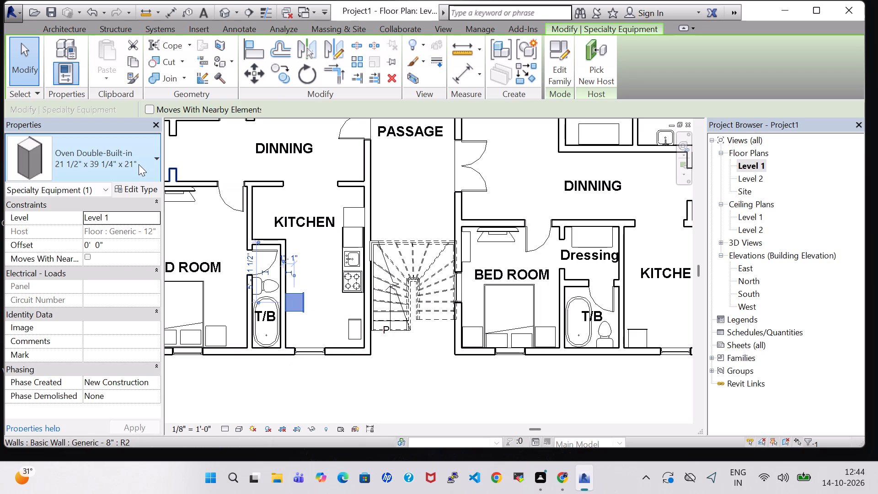
pyautogui.click(147, 169)
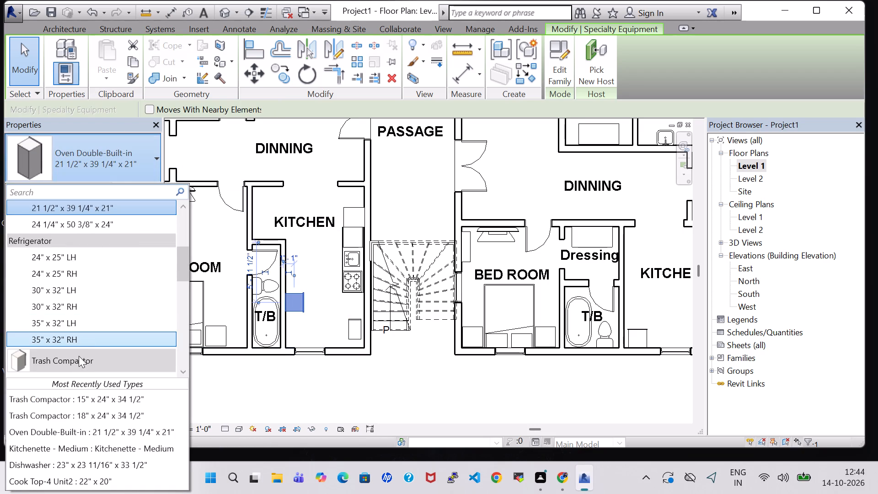
pyautogui.scroll(-4, 79, 356)
pyautogui.scroll(8, 78, 345)
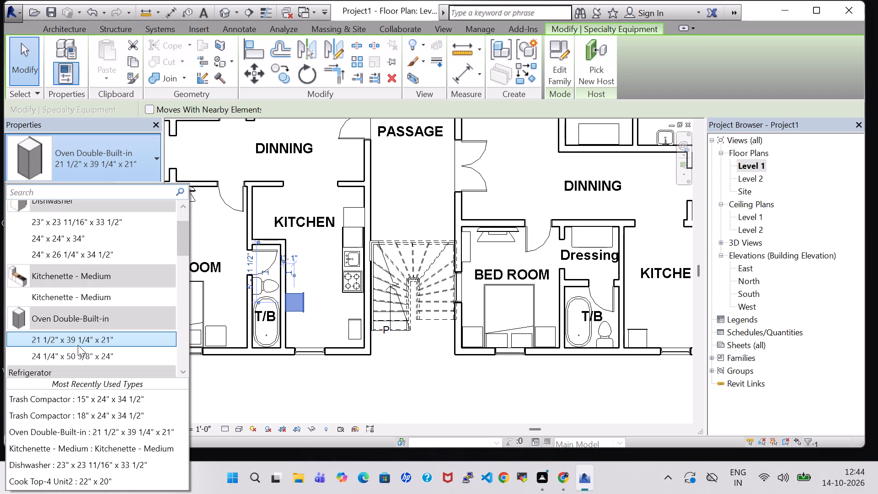
pyautogui.scroll(2, 78, 318)
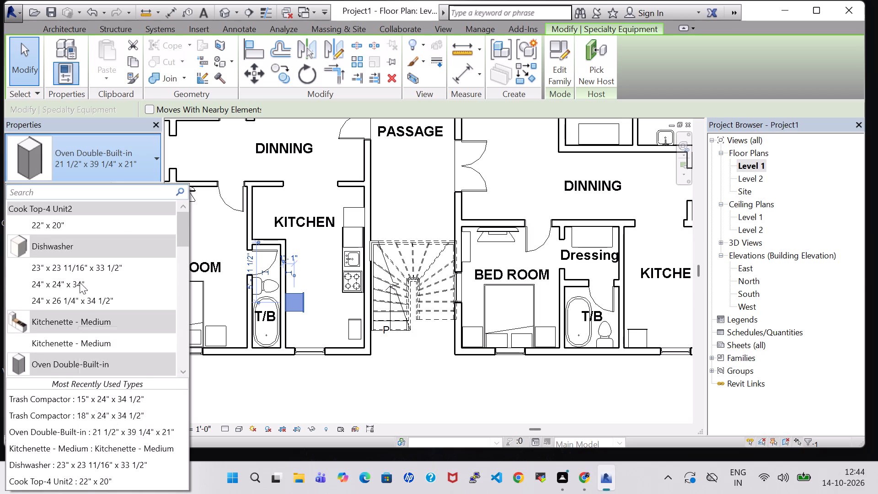
pyautogui.click(82, 272)
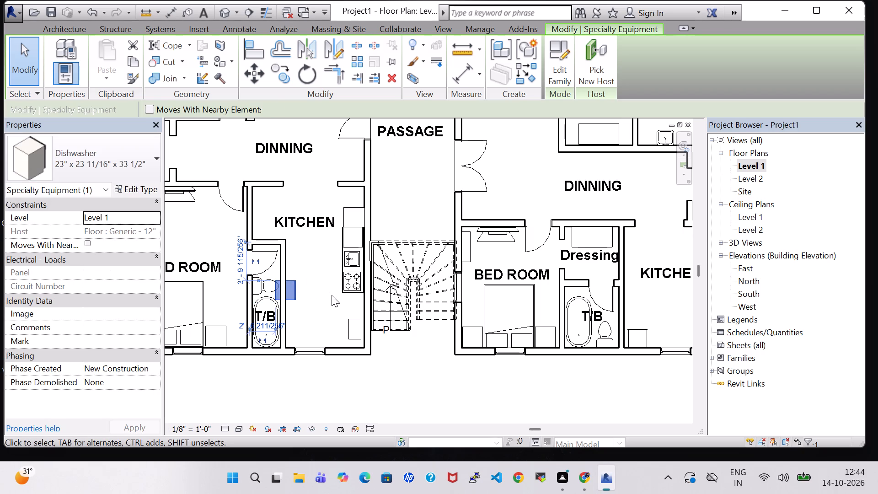
# Nudge the swapped-in dishwasher right, out of the T/B wall, so it sits just inside the kitchen against that wall.
pyautogui.press('Right')
pyautogui.press('Right')
pyautogui.press('Right')
pyautogui.press('Right')
pyautogui.press('Right')
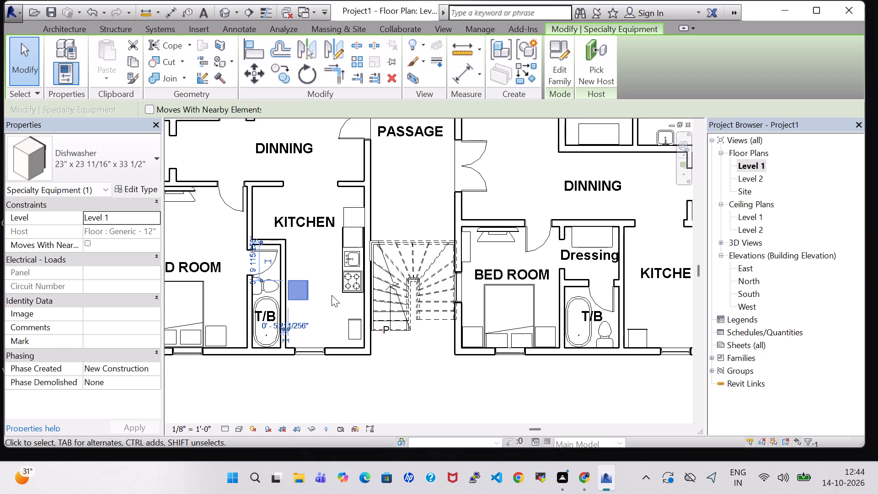
pyautogui.press('Left')
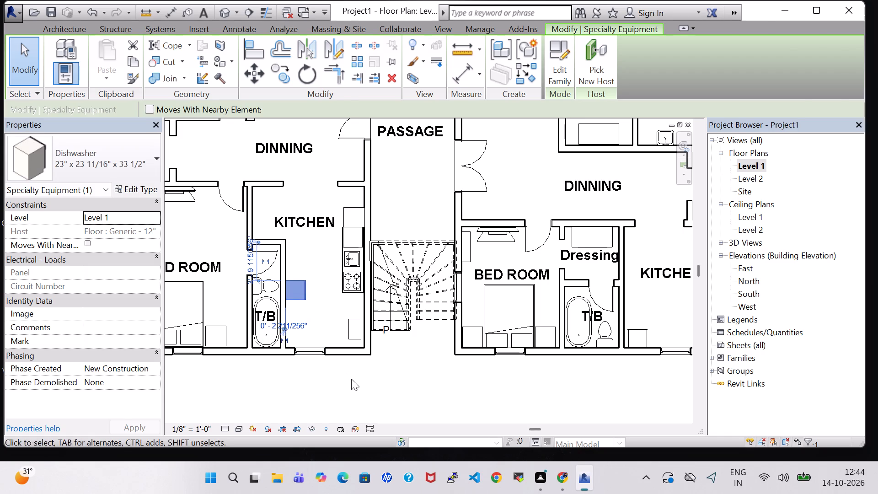
# Move the left kitchen's trash compactor from the lower-right corner to the wall left of the KITCHEN tag and rotate it.
pyautogui.click(351, 379)
pyautogui.click(357, 338)
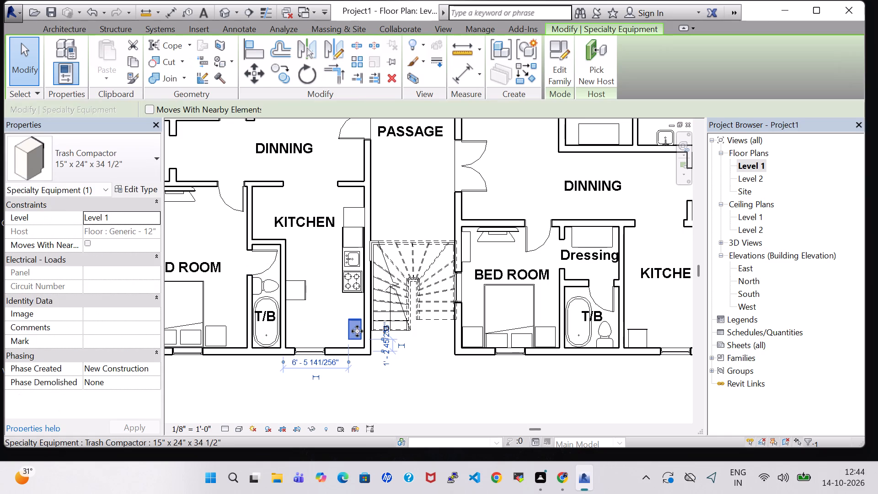
pyautogui.moveTo(357, 327); pyautogui.dragTo(292, 238)
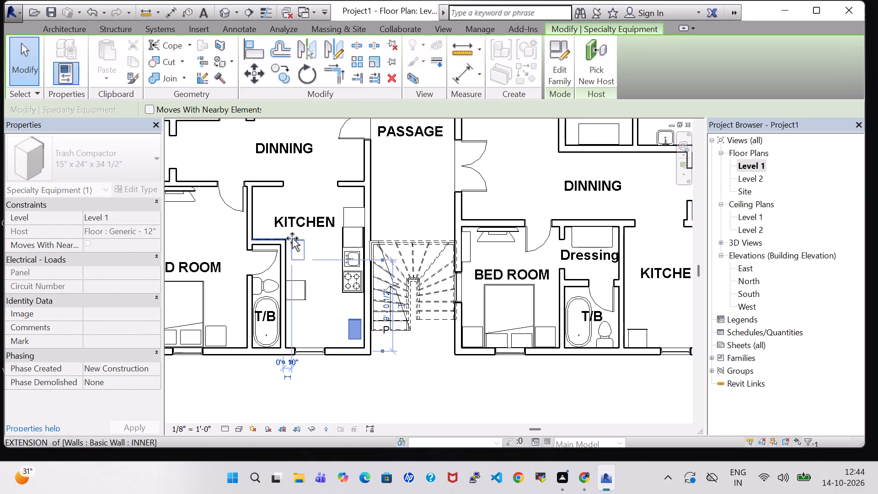
pyautogui.moveTo(292, 238); pyautogui.dragTo(268, 209)
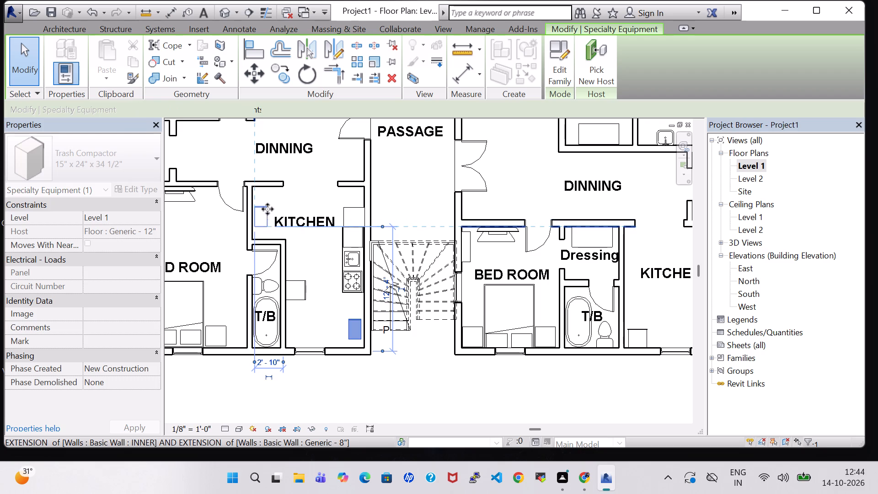
pyautogui.press('space')
pyautogui.press('space')
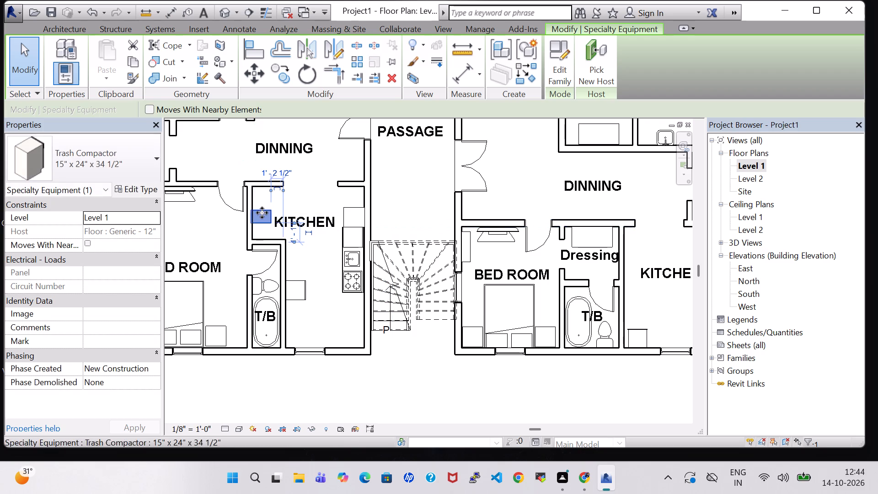
pyautogui.press('space')
# Nudge the trash compactor slightly up and off the wall line so it sits just inside the kitchen, clear of the KITCHEN tag.
pyautogui.scroll(2, 265, 215)
pyautogui.press('Right')
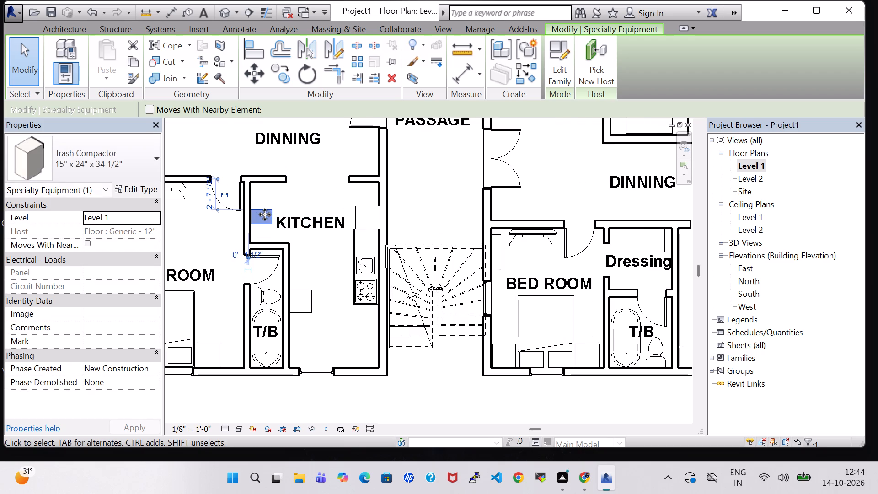
pyautogui.press('Up')
pyautogui.press('Up')
pyautogui.press('Up')
pyautogui.press('Up')
pyautogui.press('Up')
pyautogui.press('Up')
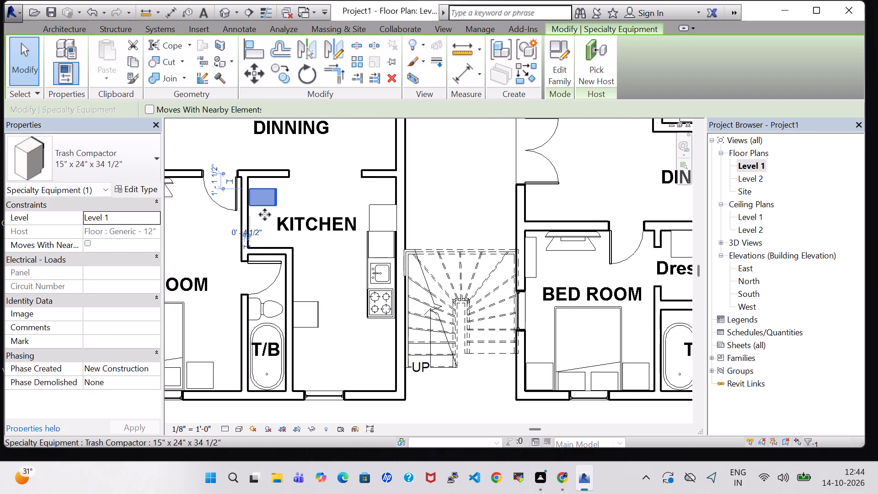
pyautogui.press('Down')
pyautogui.press('Down')
pyautogui.press('Down')
pyautogui.press('Down')
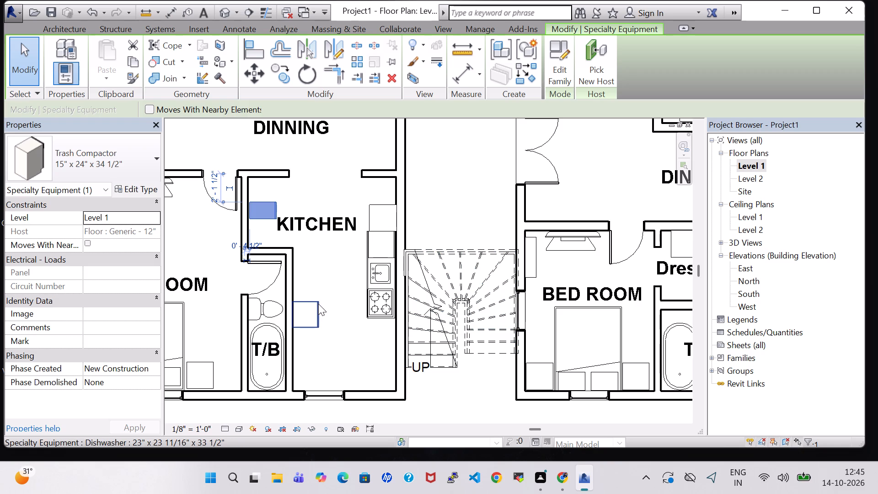
# Shift the left kitchen's dishwasher down along the T/B wall toward the window wall and rotate it there.
pyautogui.click(317, 305)
pyautogui.press('Down')
pyautogui.press('Down')
pyautogui.press('Down')
pyautogui.press('Down')
pyautogui.press('Down')
pyautogui.press('Down')
pyautogui.press('Down')
pyautogui.press('Down')
pyautogui.press('Down')
pyautogui.press('Down')
pyautogui.press('Down')
pyautogui.press('Down')
pyautogui.press('Down')
pyautogui.press('Down')
pyautogui.press('Down')
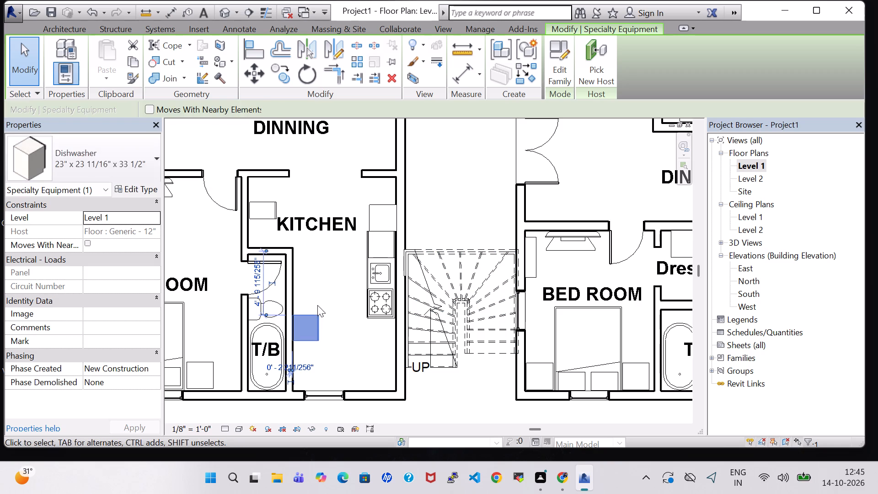
pyautogui.press('Down')
pyautogui.press('space')
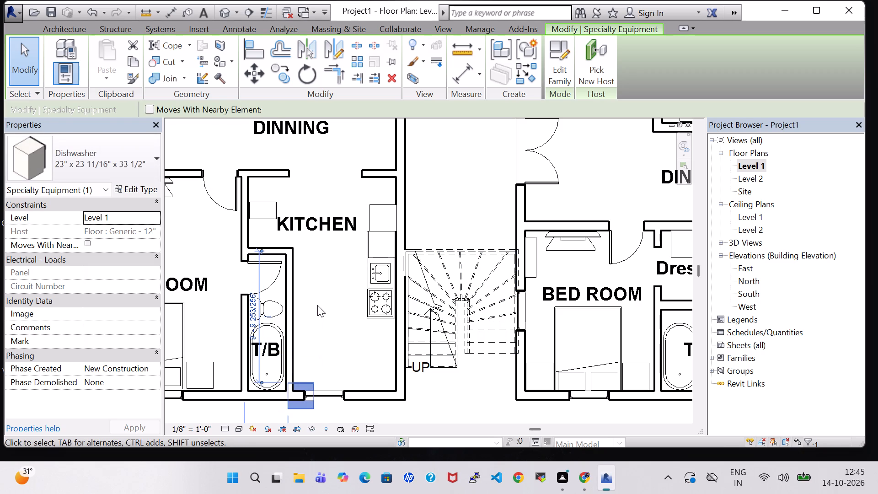
pyautogui.press('space')
pyautogui.press('space')
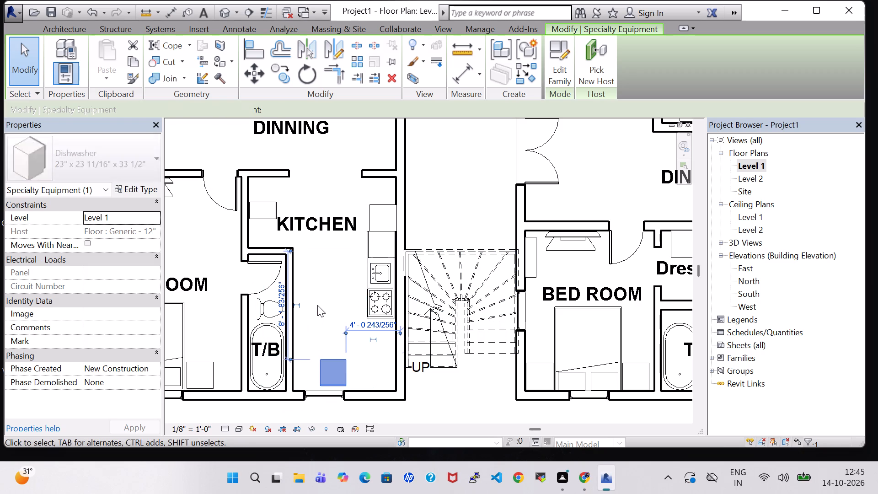
pyautogui.press('space')
pyautogui.press('space')
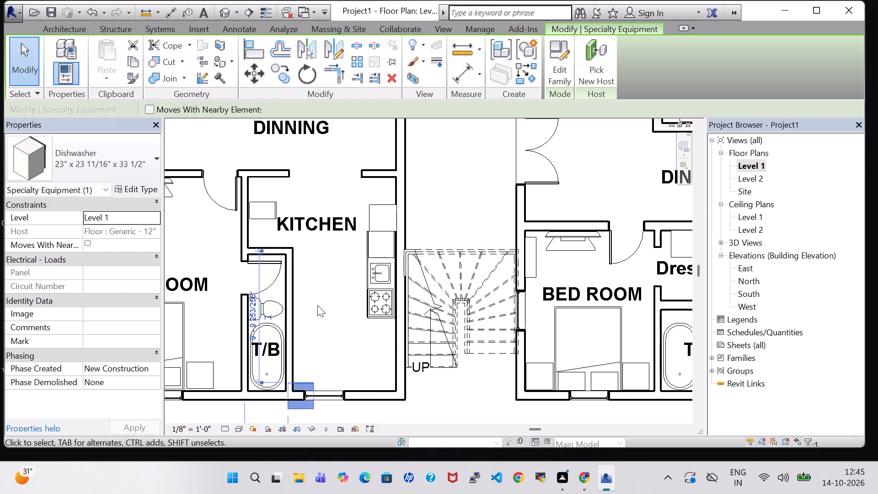
# Nudge the dishwasher out of the window wall and across the left kitchen into its lower-right corner, beside the window.
pyautogui.press('Up')
pyautogui.press('Up')
pyautogui.press('Up')
pyautogui.press('Up')
pyautogui.press('Up')
pyautogui.press('Up')
pyautogui.press('Up')
pyautogui.press('Right')
pyautogui.press('Right')
pyautogui.press('Right')
pyautogui.press('Right')
pyautogui.press('Right')
pyautogui.press('Right')
pyautogui.press('Right')
pyautogui.press('Right')
pyautogui.press('Right')
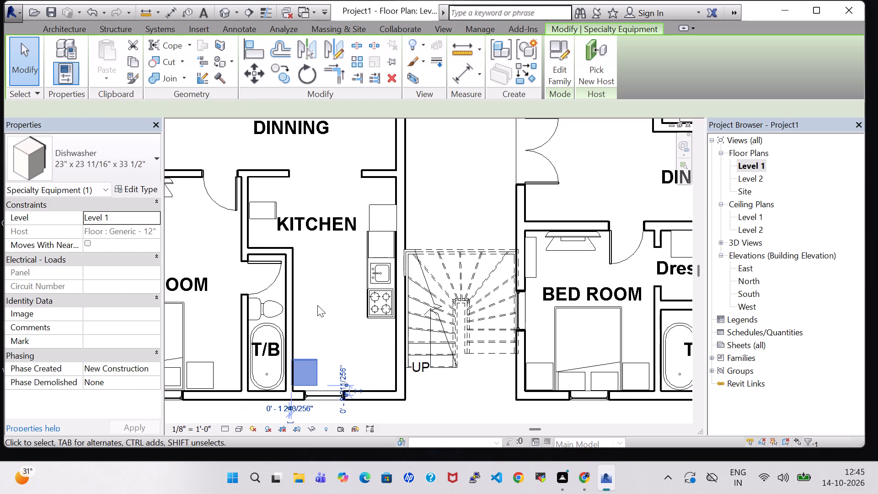
pyautogui.press('Right')
pyautogui.press('Right')
pyautogui.press('Right')
pyautogui.press('Right')
pyautogui.press('Right')
pyautogui.press('Right')
pyautogui.press('Right')
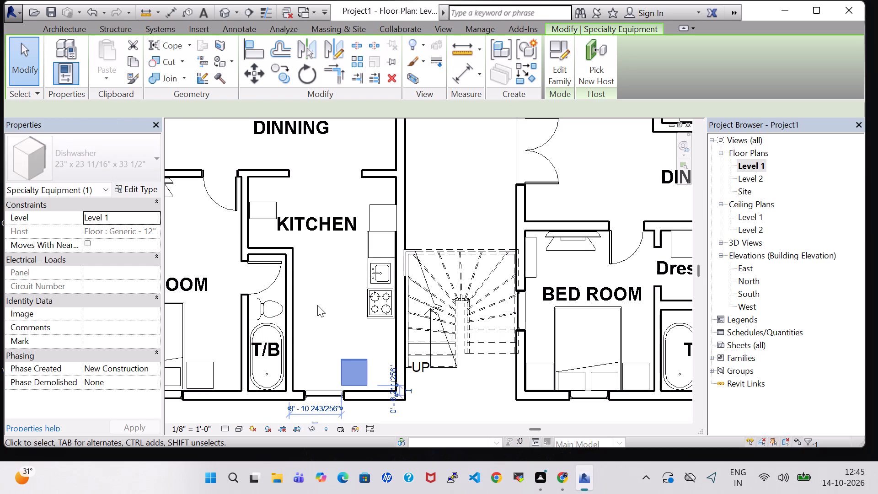
pyautogui.press('Right')
pyautogui.press('Right')
pyautogui.press('Right')
pyautogui.press('Right')
pyautogui.press('Right')
pyautogui.press('Down')
pyautogui.press('Down')
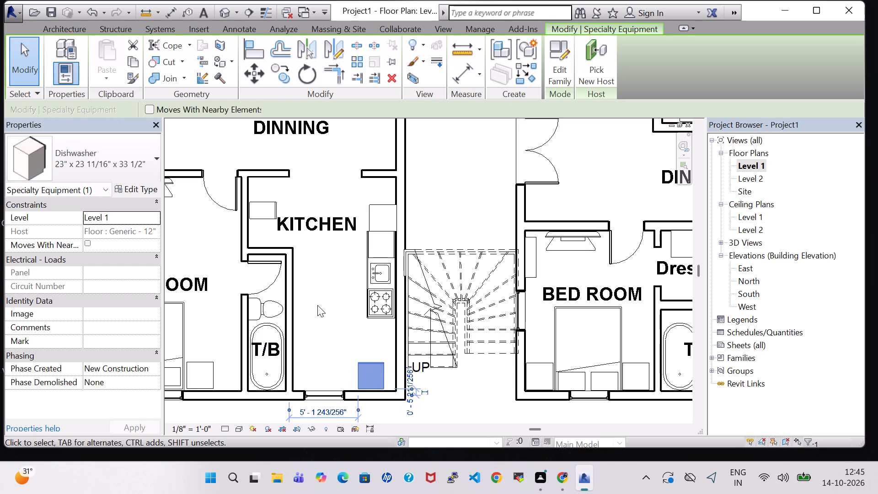
pyautogui.press('Right')
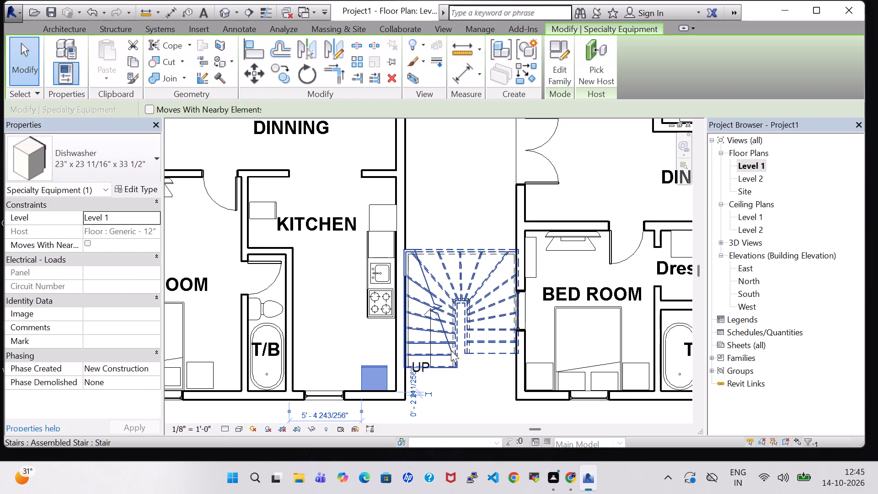
pyautogui.click(453, 383)
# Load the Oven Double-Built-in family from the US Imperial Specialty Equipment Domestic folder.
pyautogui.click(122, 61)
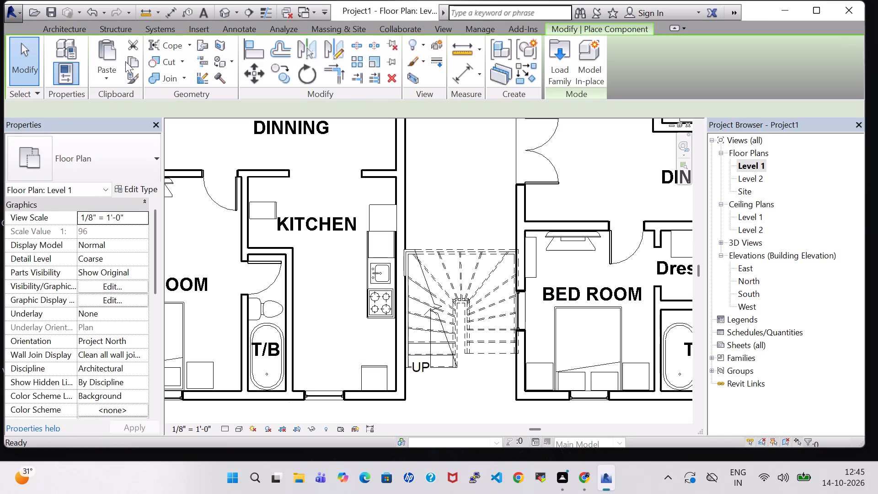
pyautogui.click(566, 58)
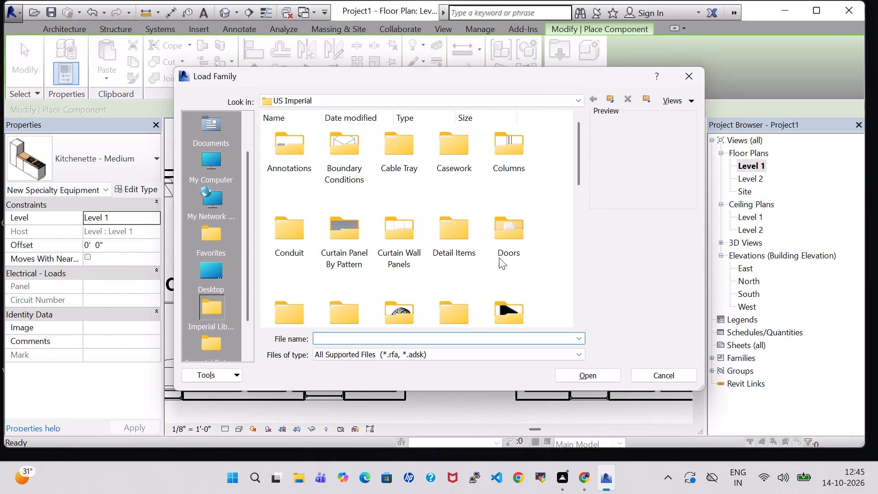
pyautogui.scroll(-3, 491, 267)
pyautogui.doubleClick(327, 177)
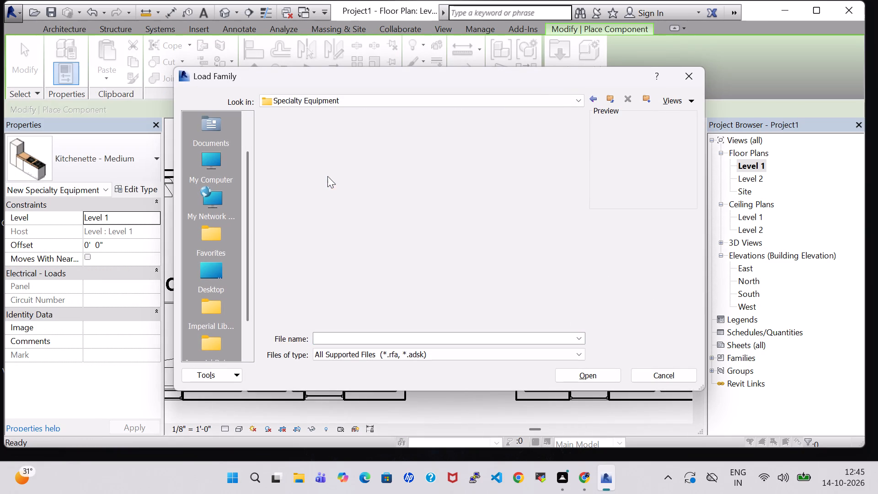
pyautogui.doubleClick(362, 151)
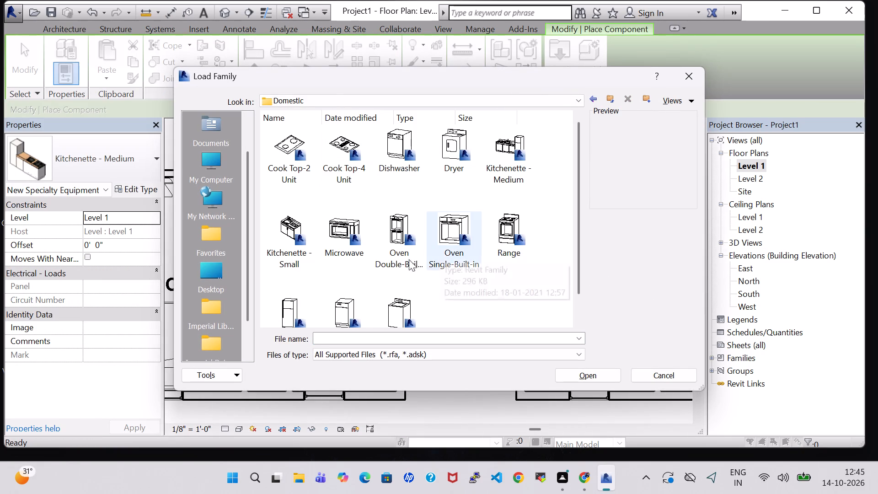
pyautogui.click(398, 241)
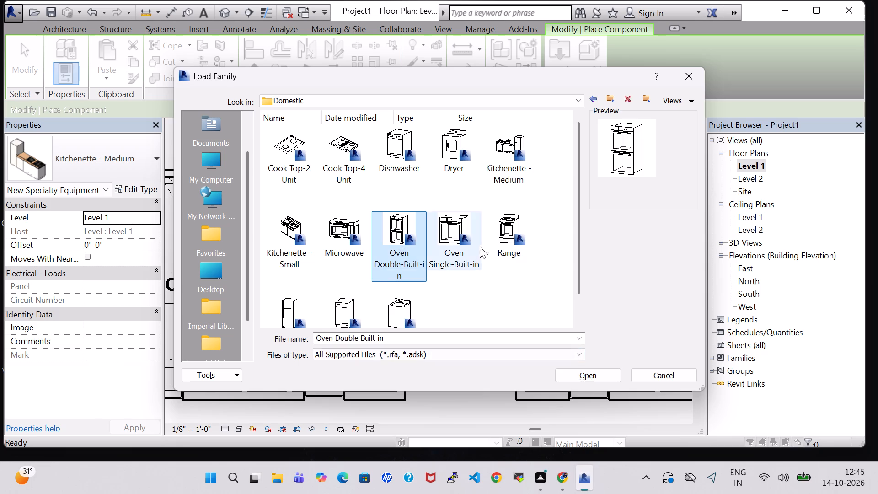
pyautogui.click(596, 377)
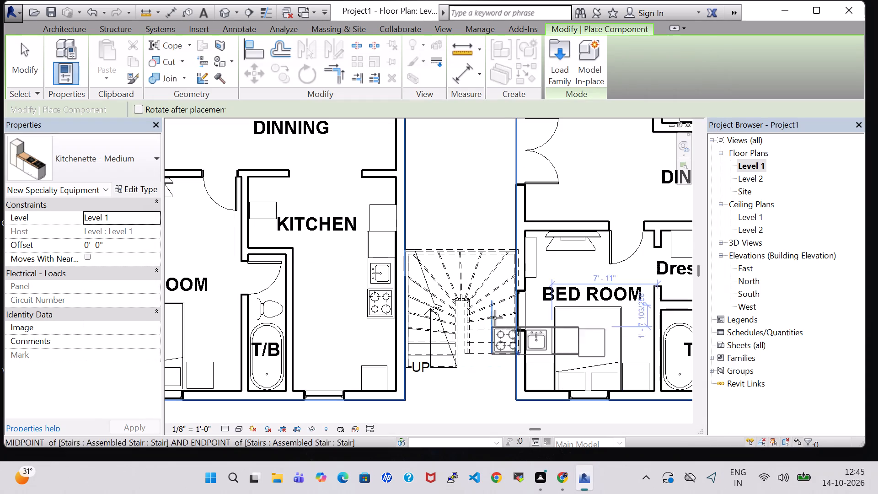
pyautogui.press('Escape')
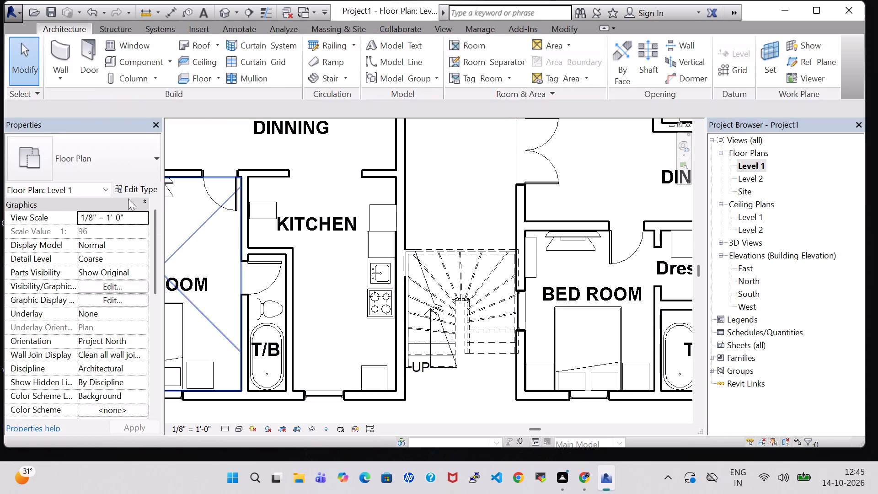
# Place a rotated 21 1/2" x 39 1/4" x 21" Oven Double-Built-in against the T/B wall in the left kitchen.
pyautogui.click(127, 64)
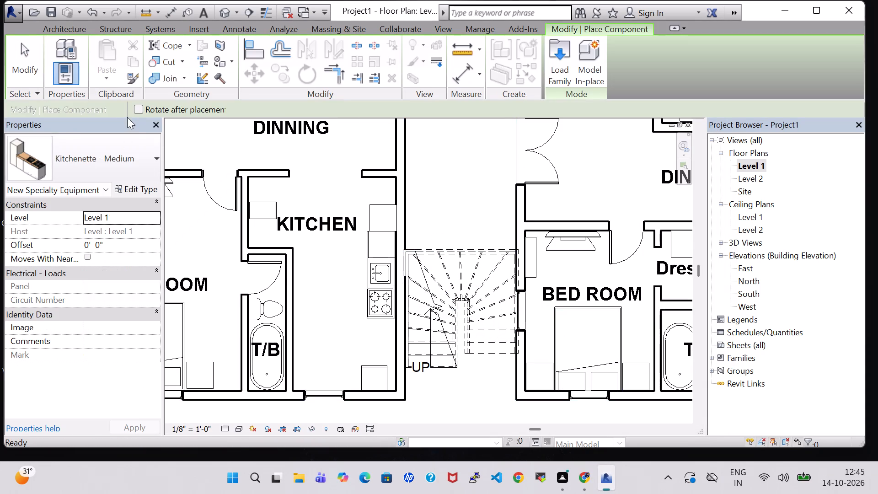
pyautogui.click(132, 141)
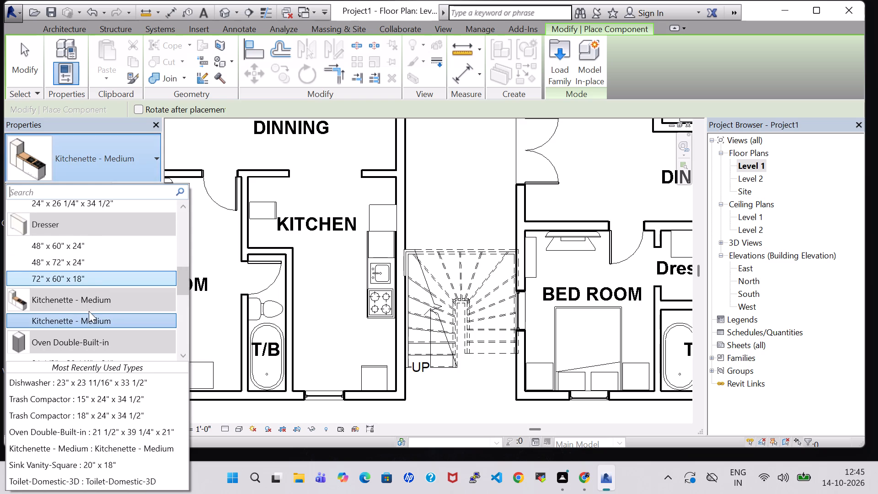
pyautogui.scroll(-1, 85, 337)
pyautogui.click(84, 325)
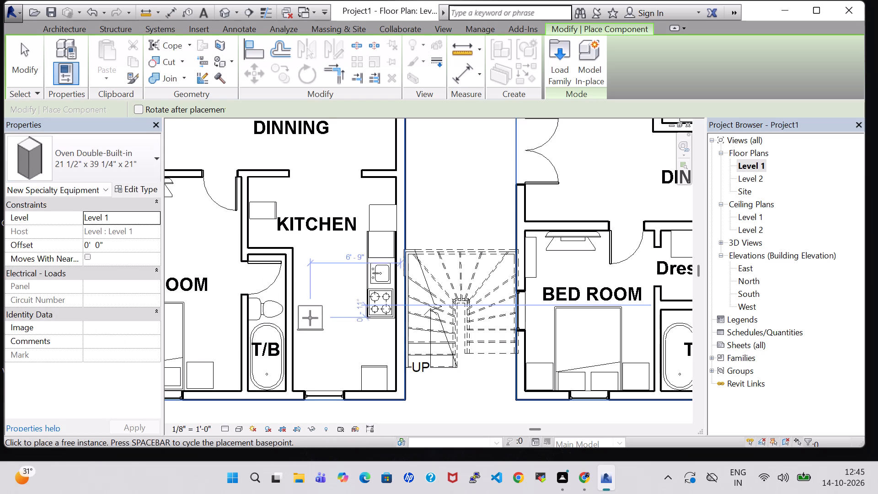
pyautogui.press('space')
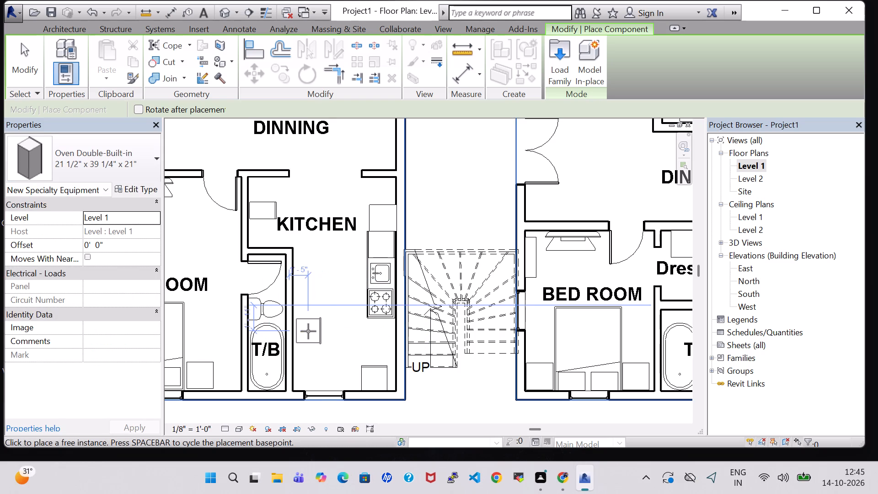
pyautogui.click(306, 328)
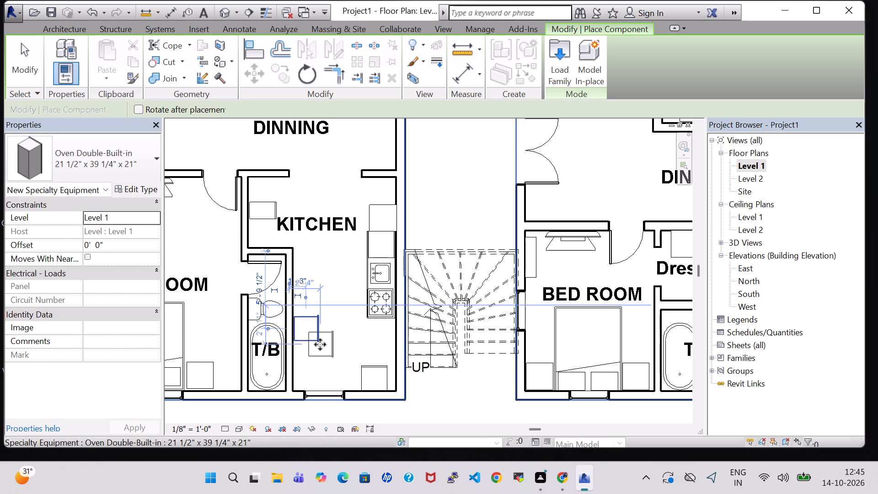
pyautogui.press('Escape')
pyautogui.press('Escape')
# Nudge the dishwasher in the left kitchen's lower-right corner slightly up, away from the window wall.
pyautogui.click(369, 365)
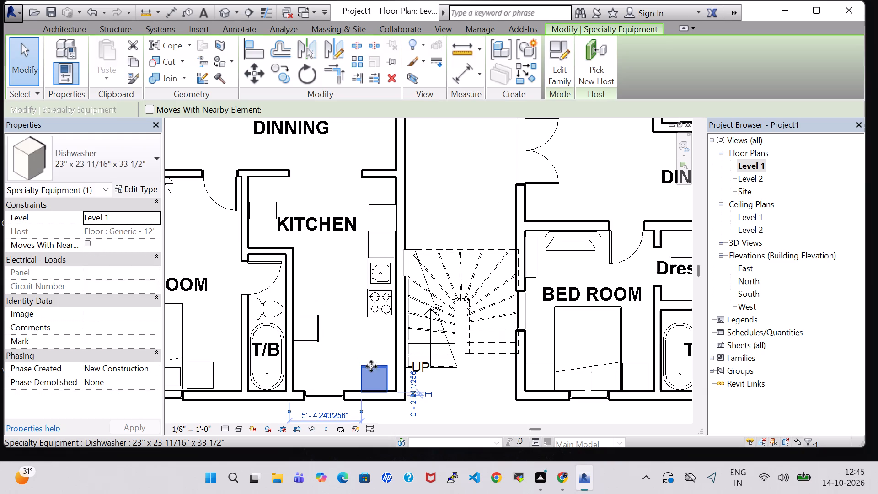
pyautogui.press('Up')
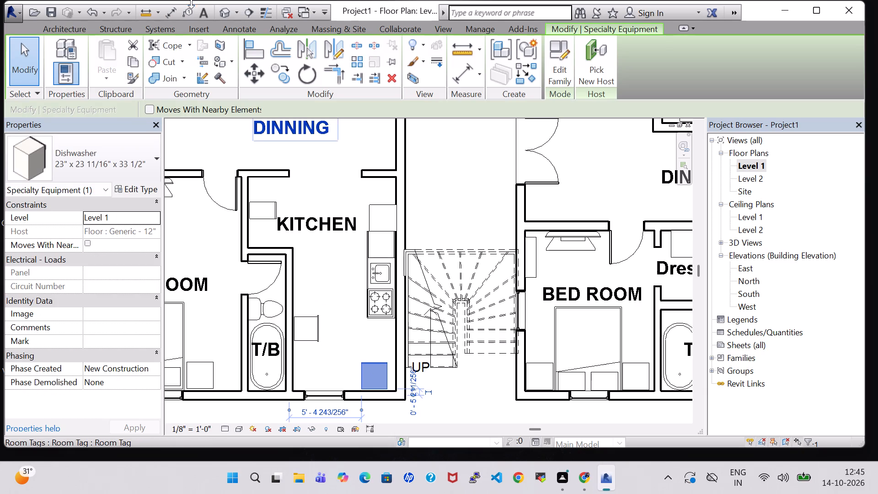
# Examine the left kitchen's equipment and its orientation from several angles in the 3D view.
pyautogui.click(227, 12)
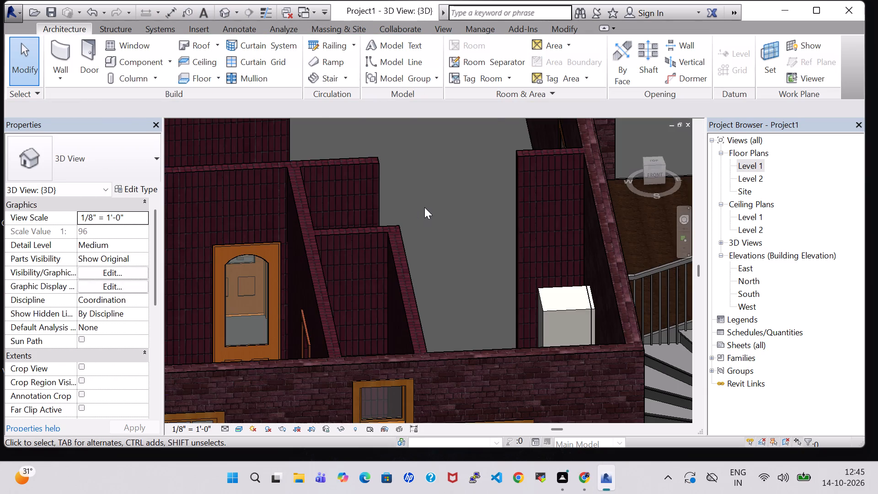
pyautogui.scroll(-4, 429, 207)
pyautogui.keyDown('shift'); pyautogui.moveTo(436, 204); pyautogui.dragTo(399, 311, button='middle'); pyautogui.keyUp('shift')
pyautogui.moveTo(459, 168); pyautogui.dragTo(417, 328, button='middle')
pyautogui.keyDown('shift'); pyautogui.moveTo(443, 214); pyautogui.dragTo(442, 294, button='middle'); pyautogui.keyUp('shift')
pyautogui.keyDown('shift'); pyautogui.scroll(-1, 443, 214); pyautogui.keyUp('shift')
pyautogui.keyDown('shift'); pyautogui.moveTo(439, 279); pyautogui.dragTo(431, 247, button='middle'); pyautogui.keyUp('shift')
pyautogui.keyDown('shift'); pyautogui.moveTo(437, 247); pyautogui.dragTo(480, 253, button='middle'); pyautogui.keyUp('shift')
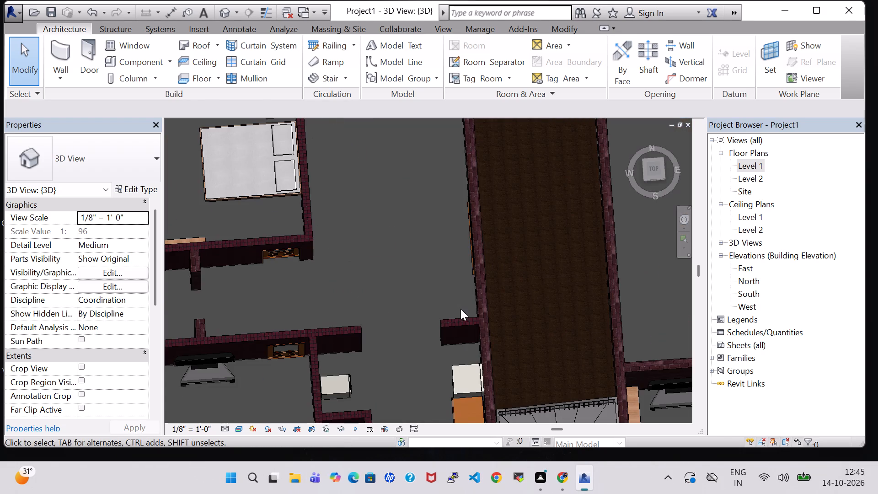
pyautogui.moveTo(543, 312); pyautogui.dragTo(562, 278, button='middle')
pyautogui.moveTo(529, 285); pyautogui.dragTo(544, 123, button='middle')
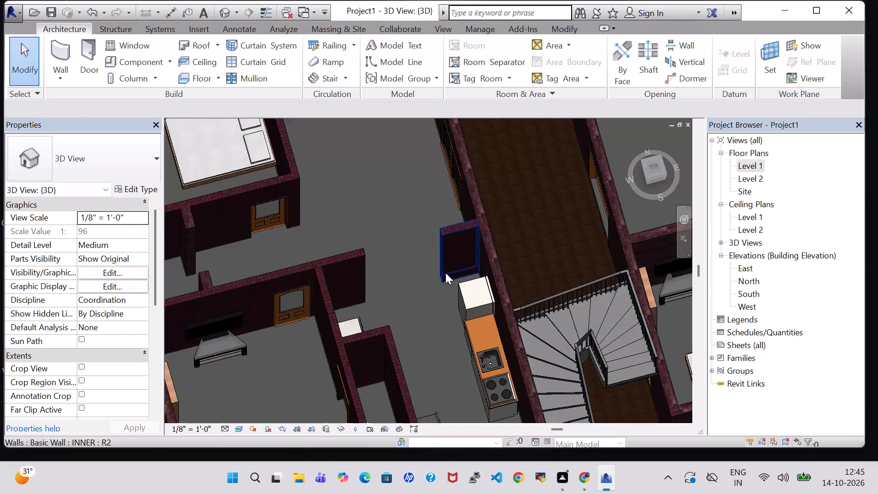
pyautogui.keyDown('shift'); pyautogui.moveTo(451, 337); pyautogui.dragTo(492, 335, button='middle'); pyautogui.keyUp('shift')
pyautogui.moveTo(524, 333); pyautogui.dragTo(549, 104, button='middle')
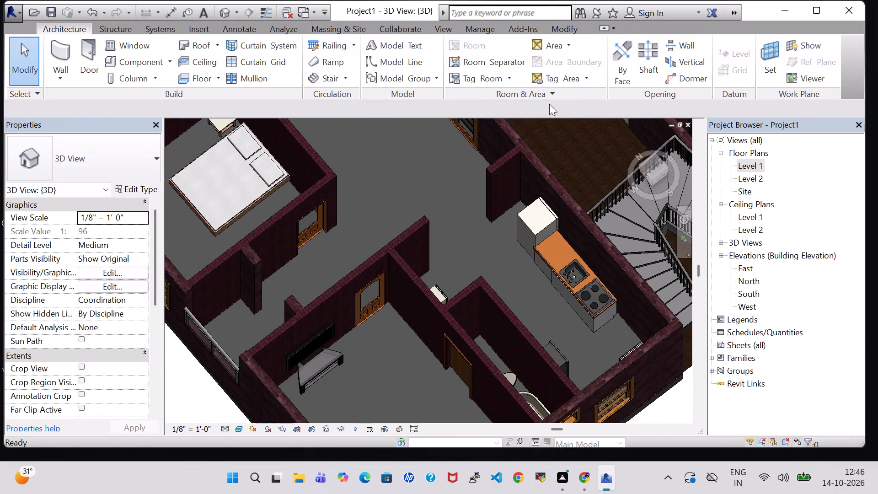
pyautogui.keyDown('shift'); pyautogui.moveTo(533, 290); pyautogui.dragTo(564, 274, button='middle'); pyautogui.keyUp('shift')
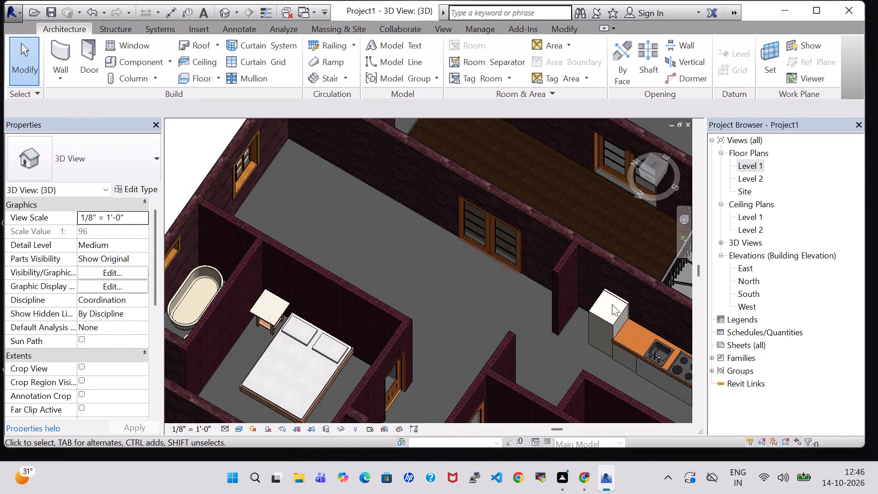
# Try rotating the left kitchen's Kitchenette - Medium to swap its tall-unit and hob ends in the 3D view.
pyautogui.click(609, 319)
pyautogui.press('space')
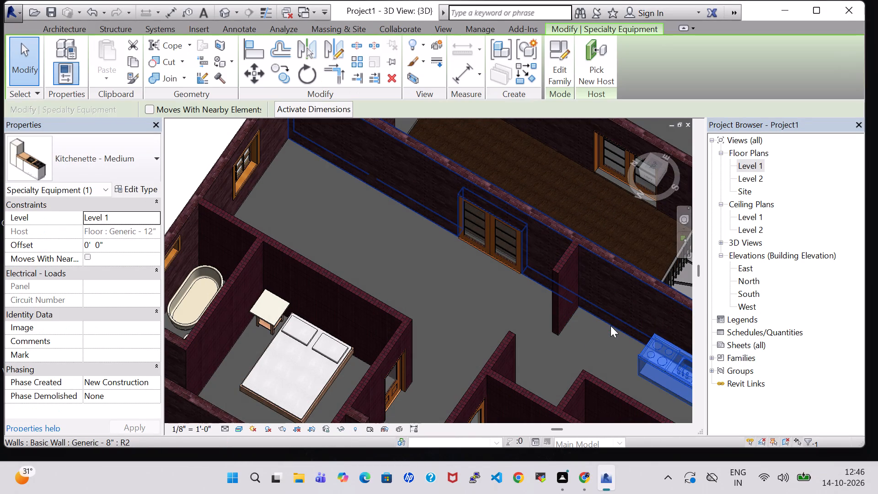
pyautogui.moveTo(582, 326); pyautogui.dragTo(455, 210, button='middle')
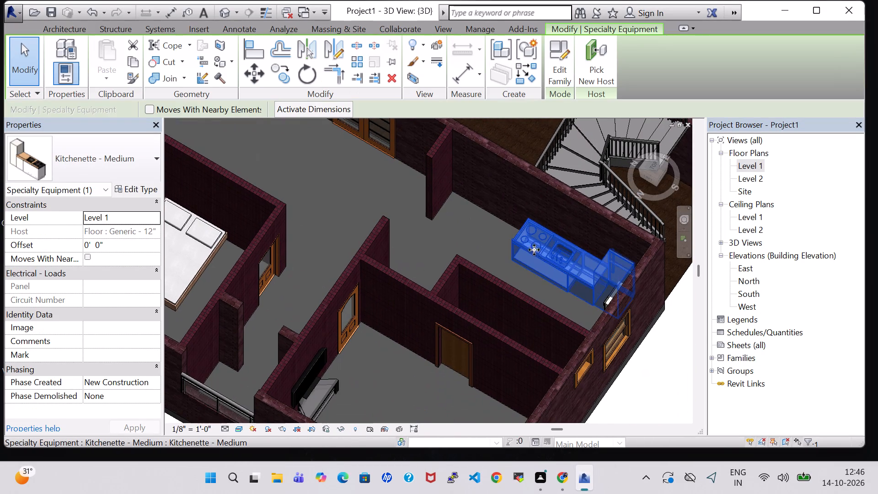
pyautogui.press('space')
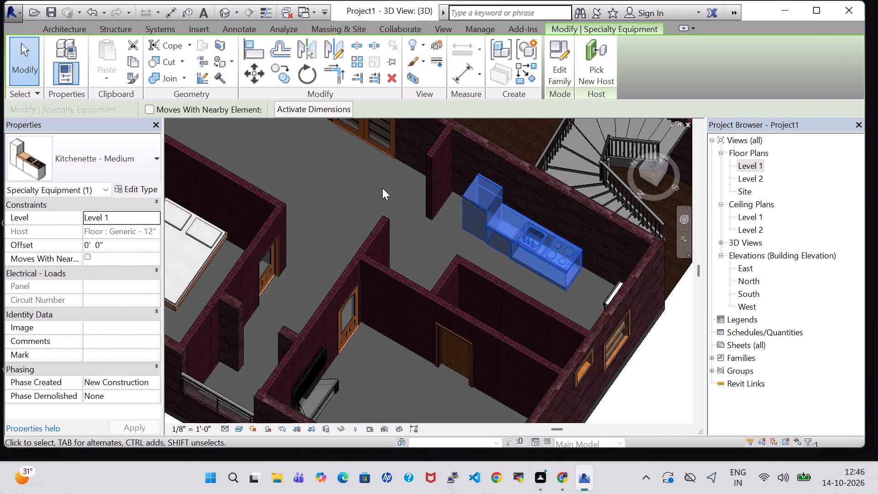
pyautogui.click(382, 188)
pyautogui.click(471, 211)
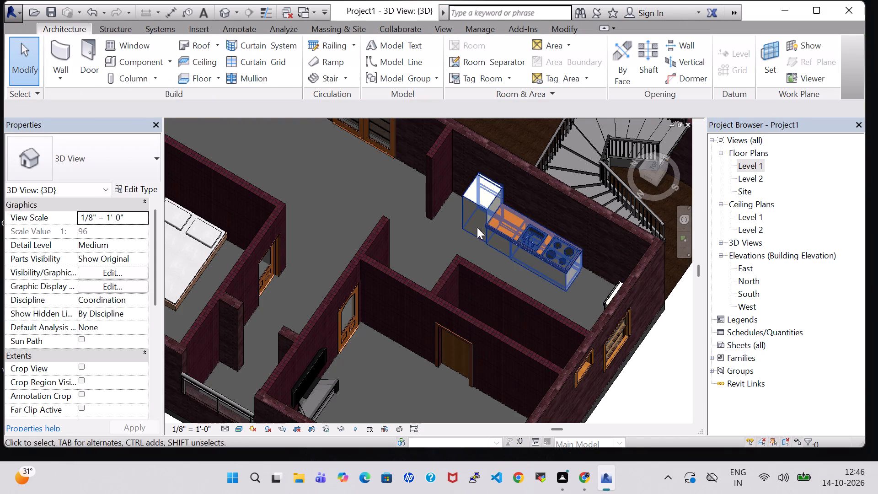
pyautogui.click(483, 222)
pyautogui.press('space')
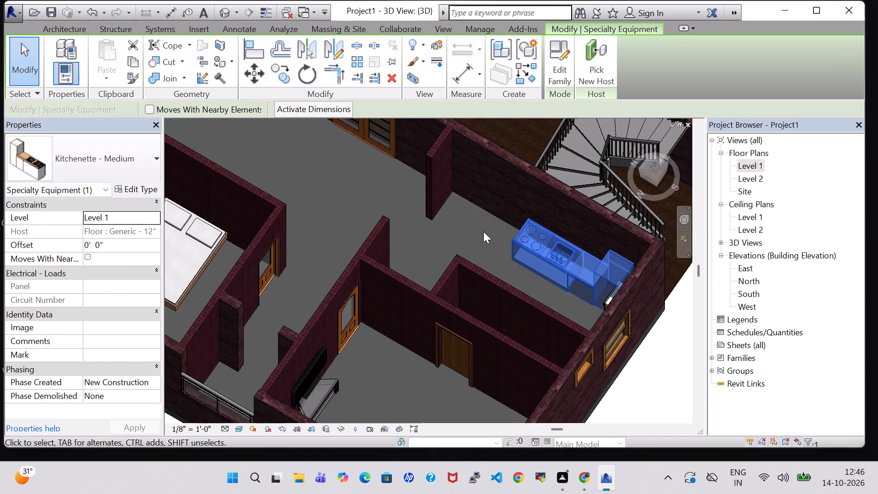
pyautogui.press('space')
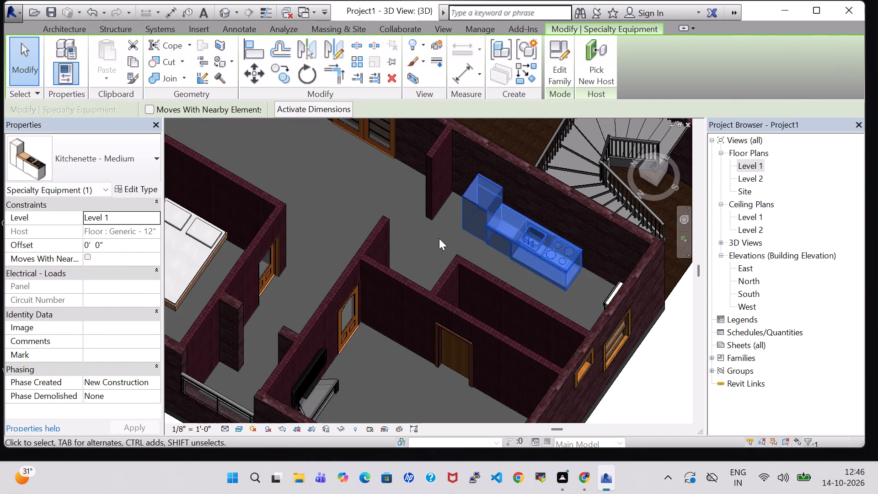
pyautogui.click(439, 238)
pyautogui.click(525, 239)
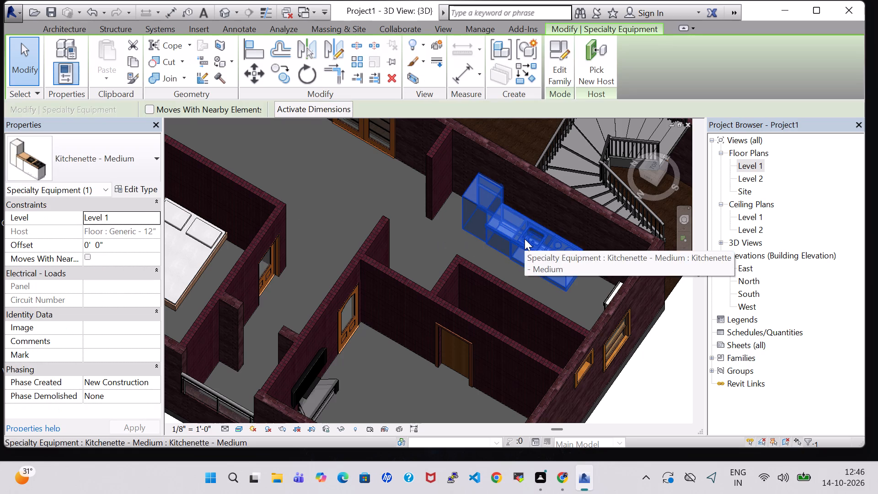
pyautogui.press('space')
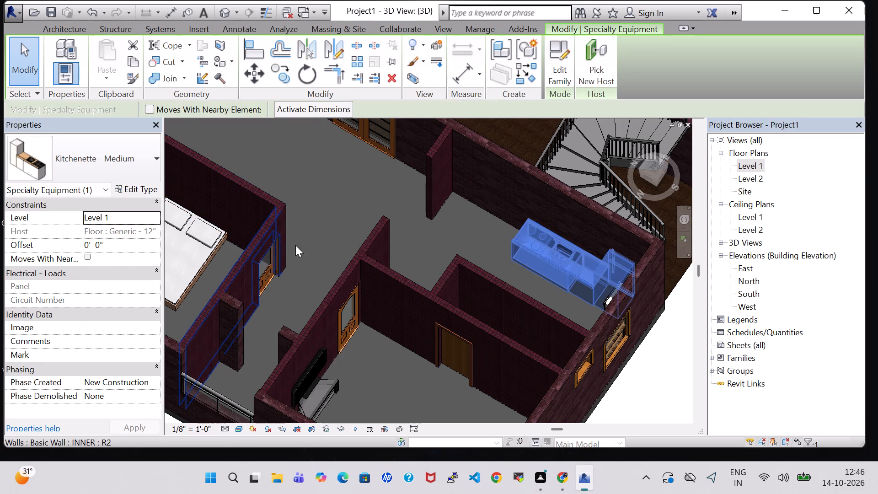
# Delete the Kitchenette - Medium from the left kitchen in the Level 1 floor plan.
pyautogui.doubleClick(756, 164)
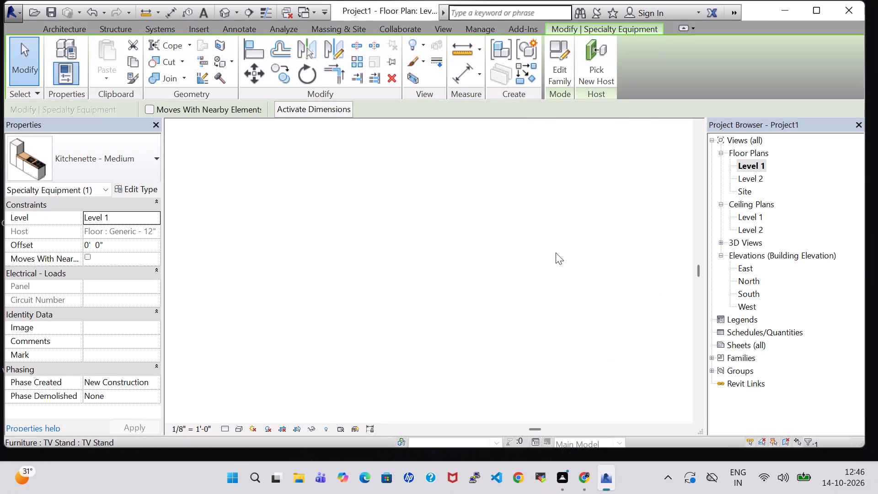
pyautogui.press('space')
pyautogui.press('space')
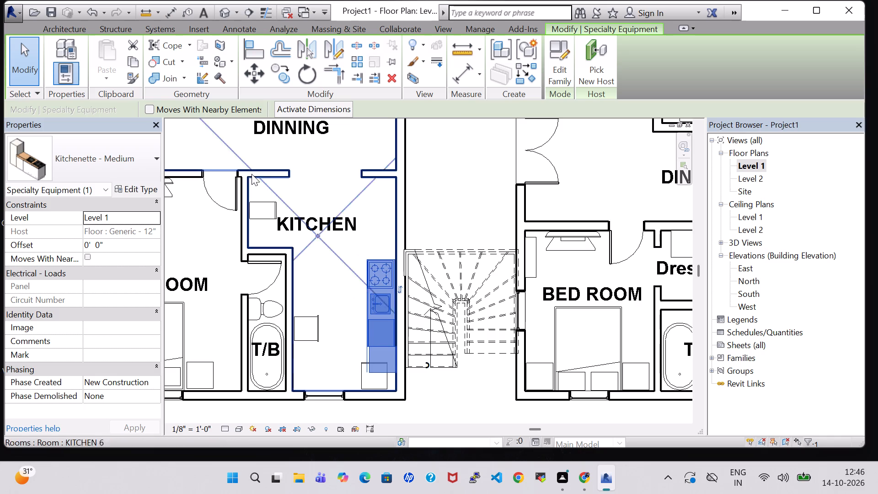
pyautogui.press('Delete')
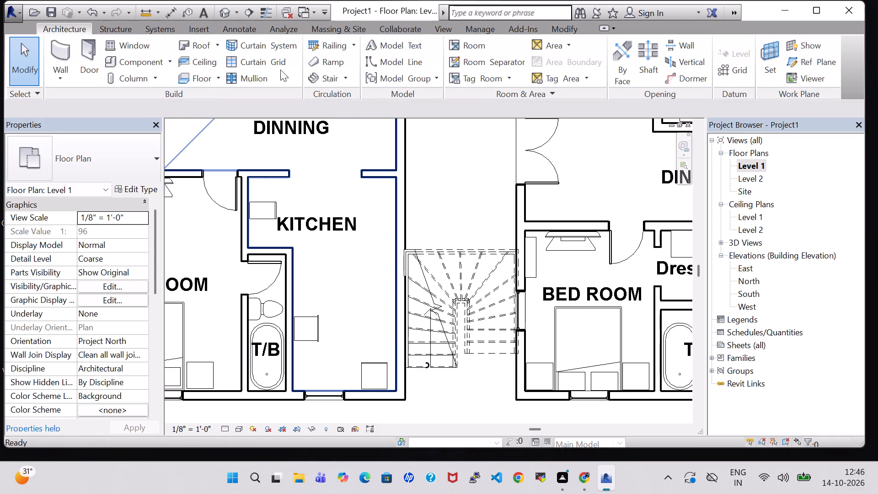
# Place a rotated Kitchenette - Medium against the left kitchen's stair-side wall, with its hob end towards the dining room.
pyautogui.click(127, 61)
pyautogui.click(113, 154)
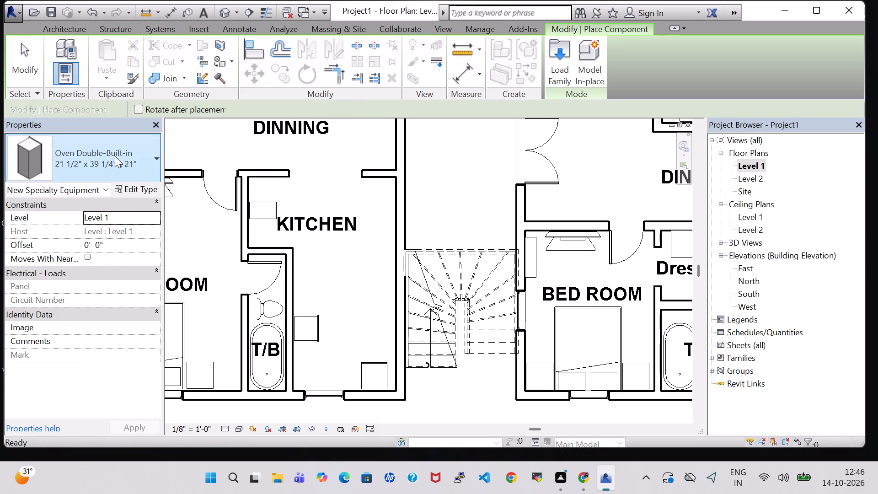
pyautogui.click(81, 241)
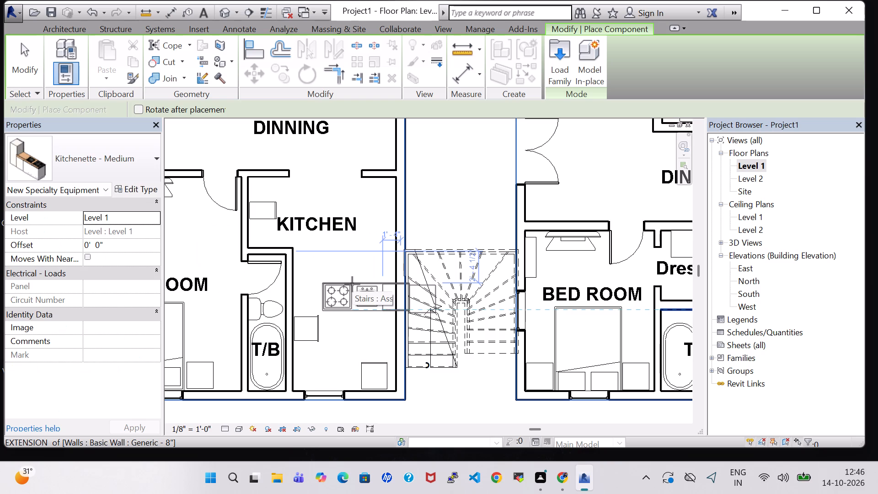
pyautogui.press('space')
pyautogui.press('space')
pyautogui.press('space')
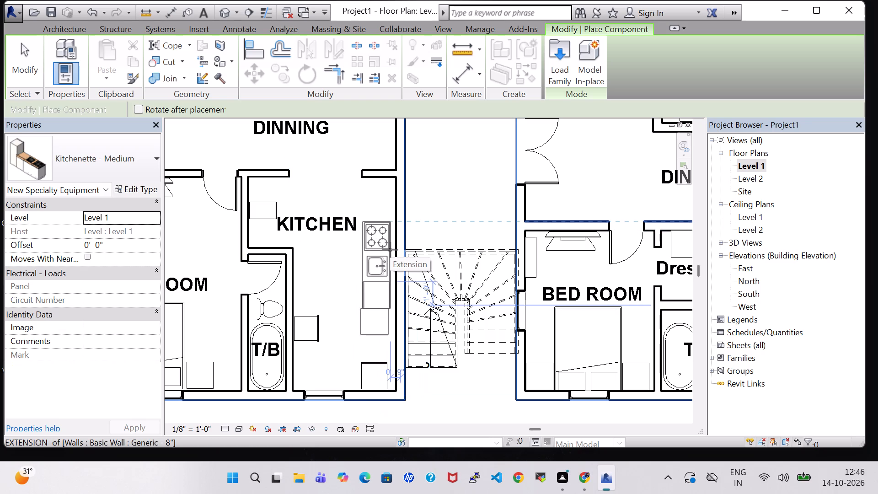
pyautogui.scroll(4, 390, 250)
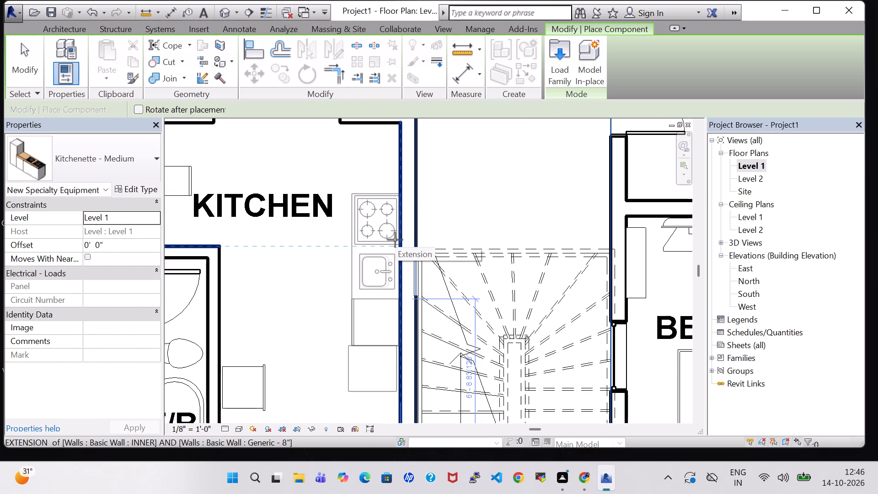
pyautogui.click(395, 240)
pyautogui.press('Escape')
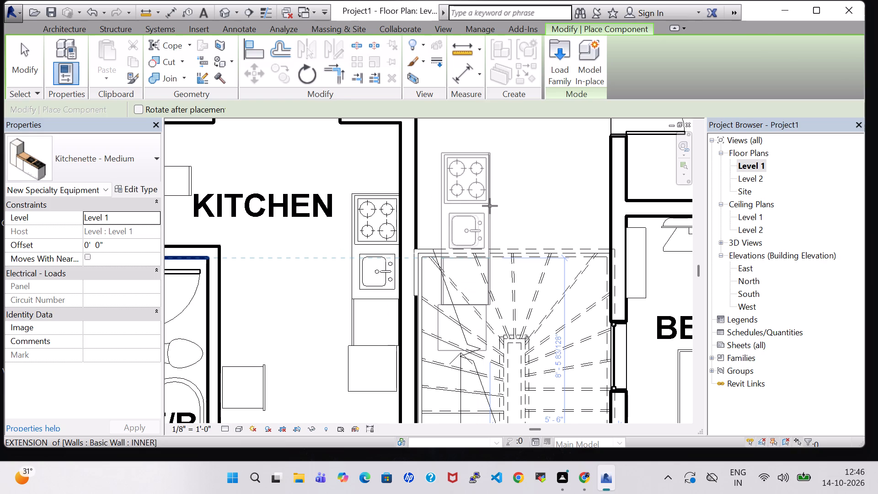
pyautogui.press('Escape')
# Delete the Kitchenette - Medium along the outer wall of the right kitchen.
pyautogui.moveTo(490, 206); pyautogui.dragTo(269, 200, button='middle')
pyautogui.scroll(-3, 371, 245)
pyautogui.scroll(-1, 580, 349)
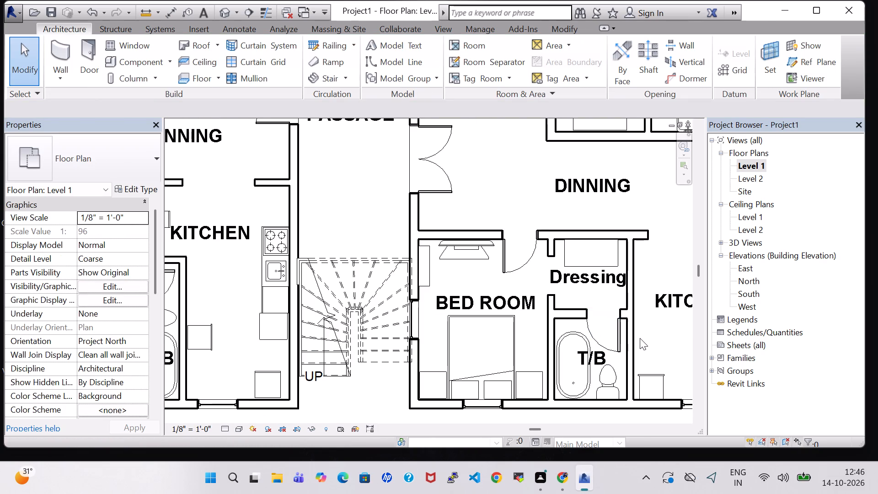
pyautogui.moveTo(640, 338); pyautogui.dragTo(482, 337, button='middle')
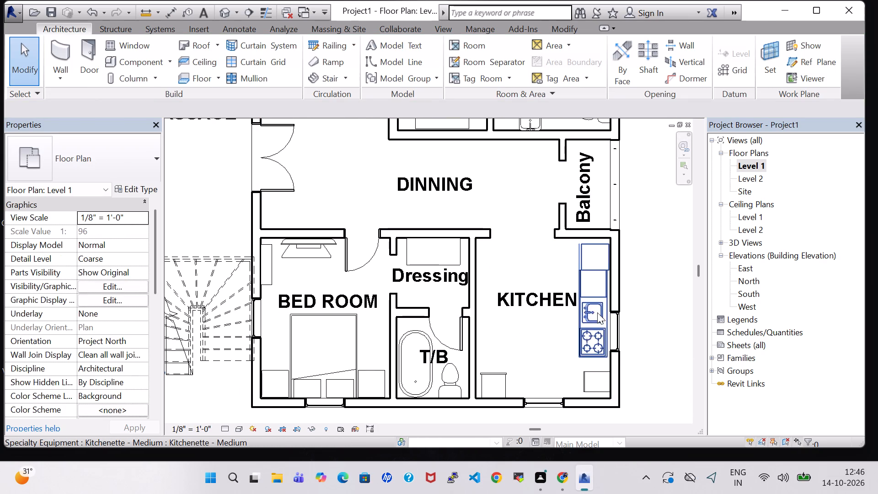
pyautogui.click(597, 312)
pyautogui.press('space')
pyautogui.press('space')
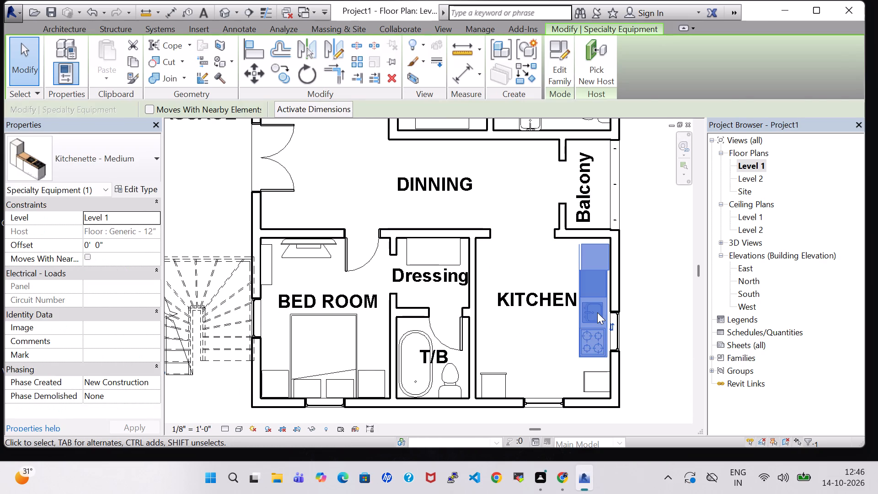
pyautogui.press('Delete')
# Place a rotated Kitchenette - Medium against the right kitchen's outer wall, with its hob end towards the balcony.
pyautogui.click(136, 64)
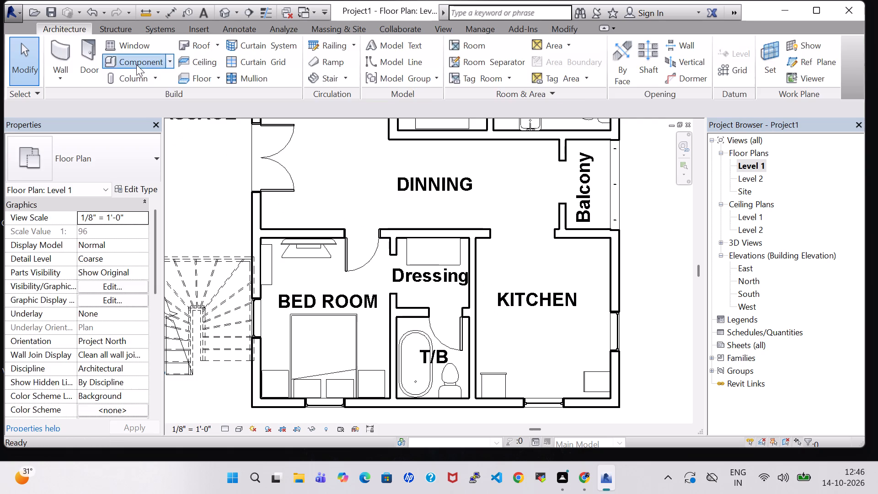
pyautogui.press('space')
pyautogui.press('space')
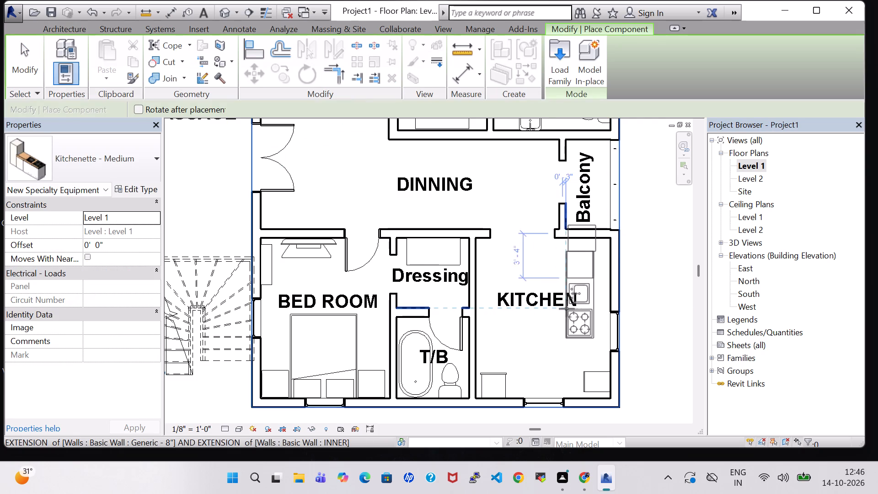
pyautogui.press('space')
pyautogui.press('space')
pyautogui.press('space')
pyautogui.press('space')
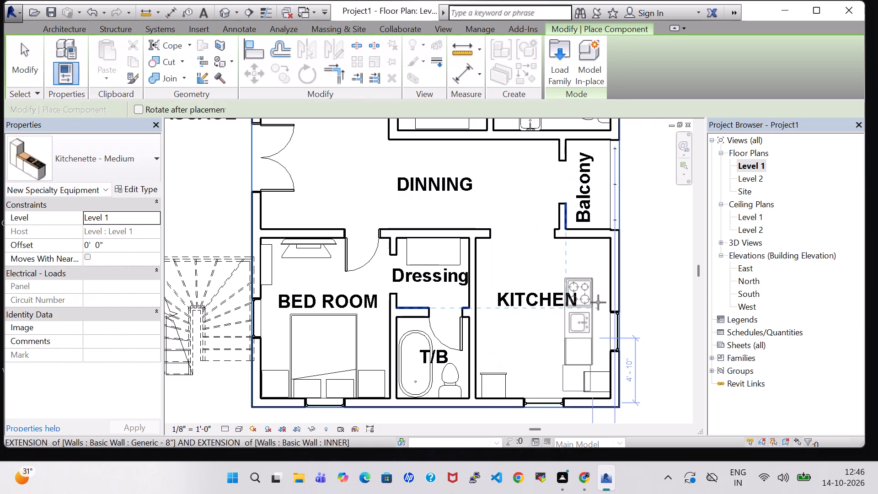
pyautogui.scroll(2, 598, 302)
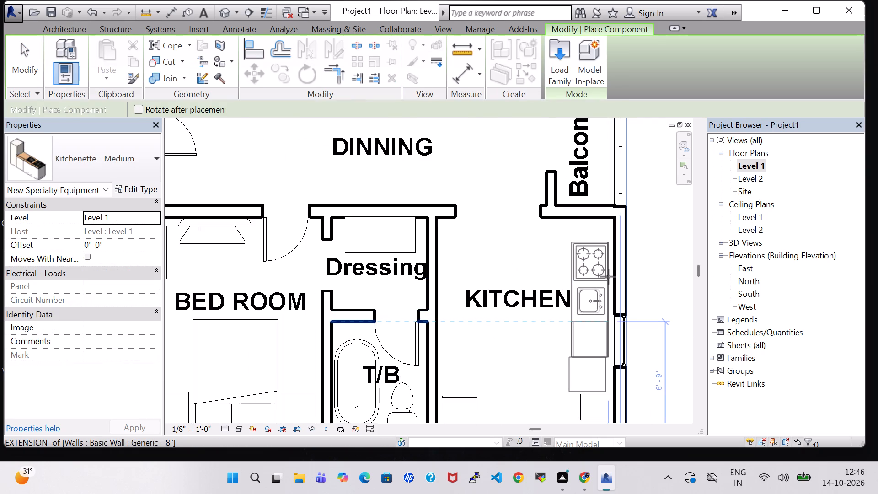
pyautogui.click(611, 272)
pyautogui.scroll(-4, 595, 298)
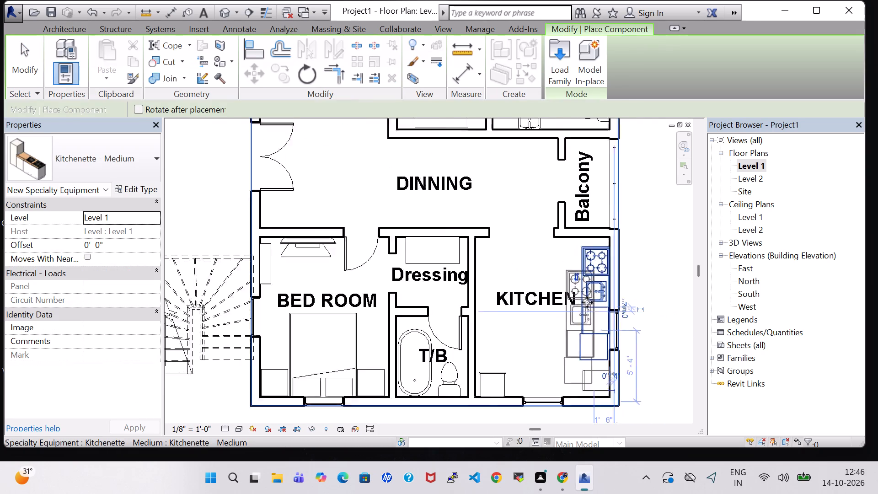
pyautogui.press('Escape')
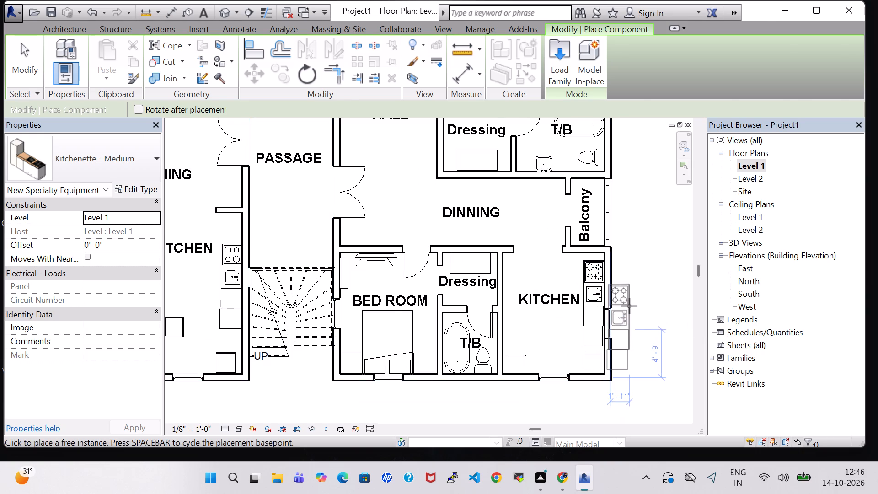
pyautogui.press('Escape')
# Place a Dishwasher 23" x 23 11/16" x 33 1/2" on the open floor of the right kitchen, matching the left kitchen's appliance.
pyautogui.scroll(-2, 629, 306)
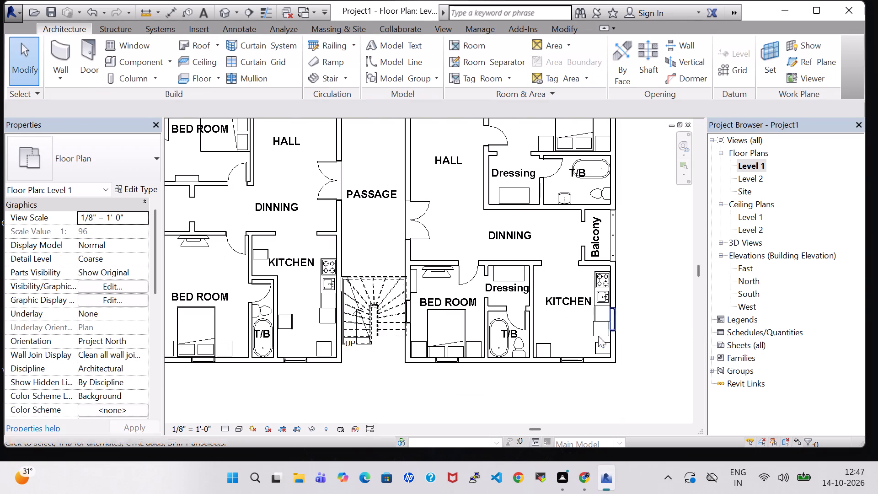
pyautogui.click(550, 343)
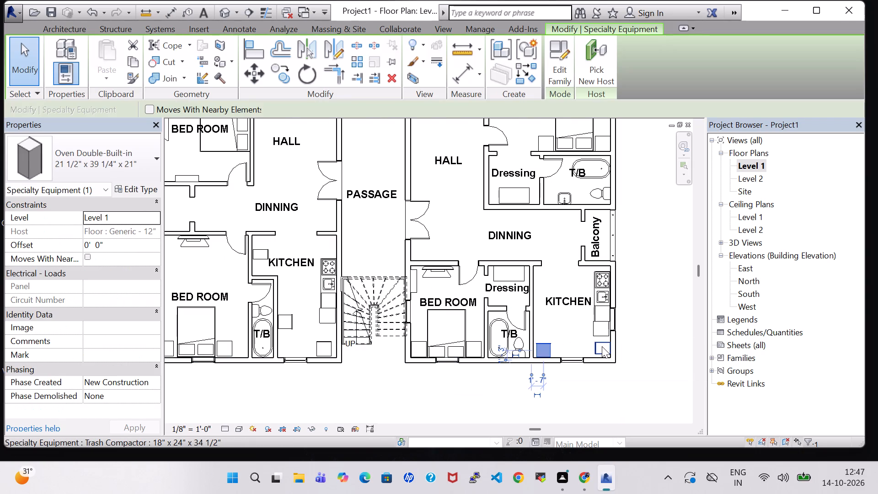
pyautogui.click(602, 346)
pyautogui.click(327, 343)
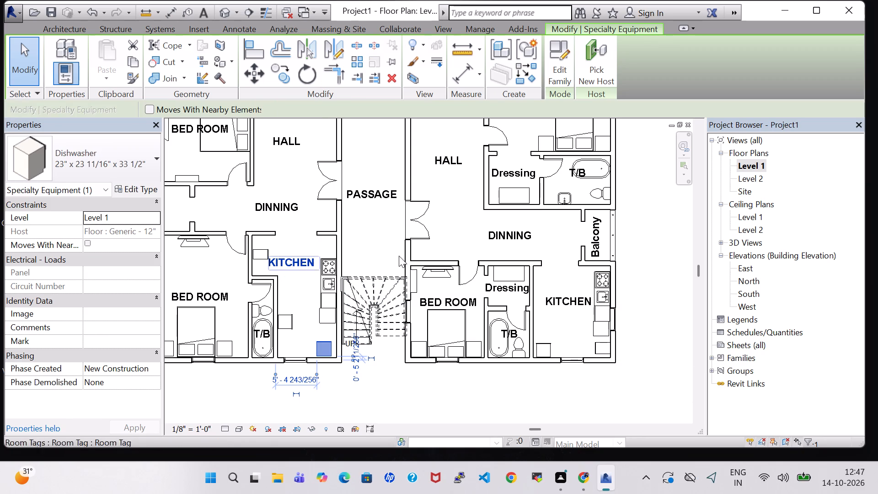
pyautogui.click(635, 315)
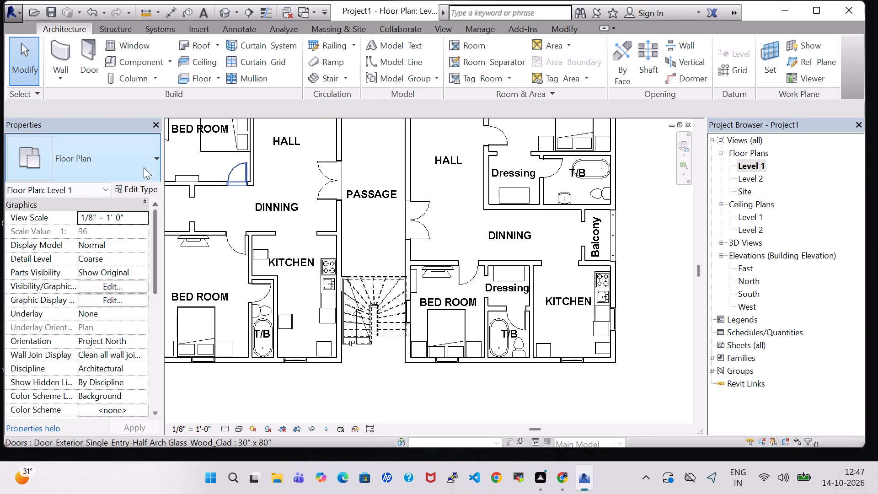
pyautogui.click(150, 62)
pyautogui.click(139, 156)
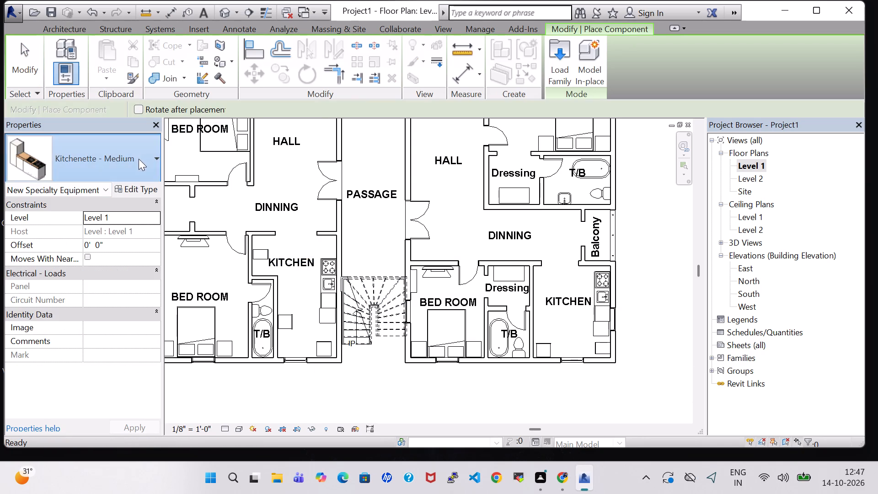
pyautogui.scroll(-4, 93, 288)
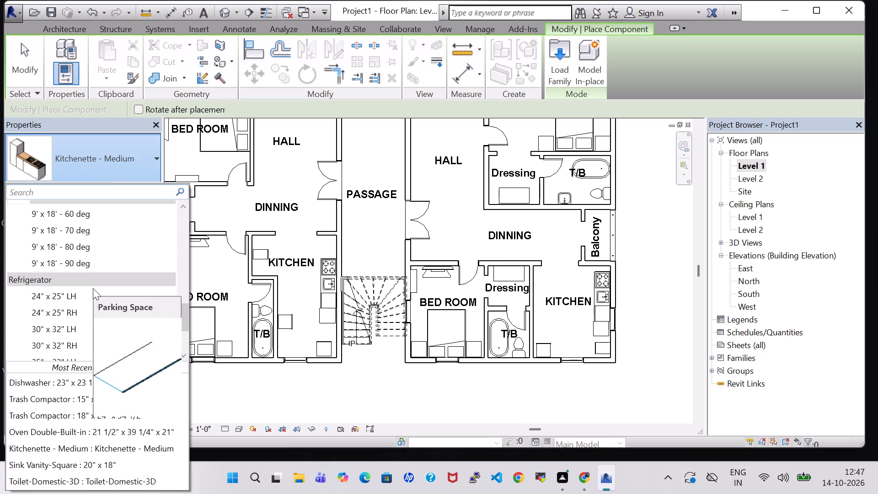
pyautogui.scroll(-7, 93, 288)
pyautogui.scroll(10, 93, 288)
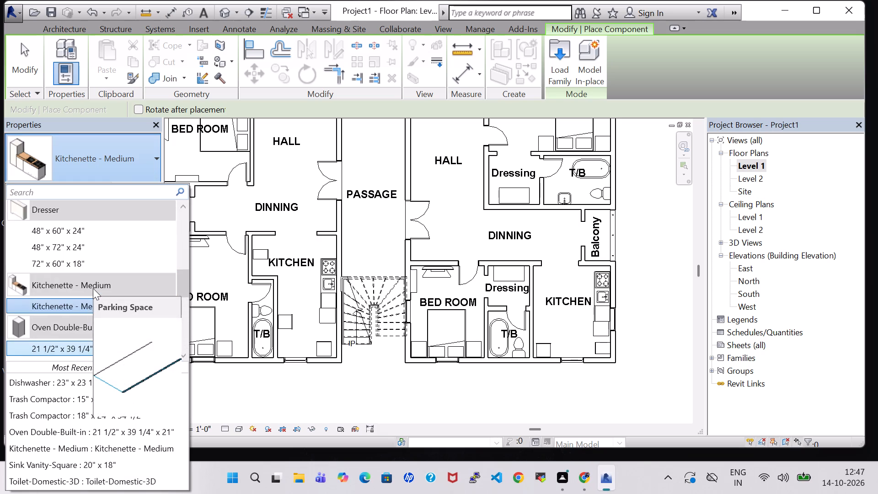
pyautogui.scroll(2, 93, 288)
pyautogui.click(86, 257)
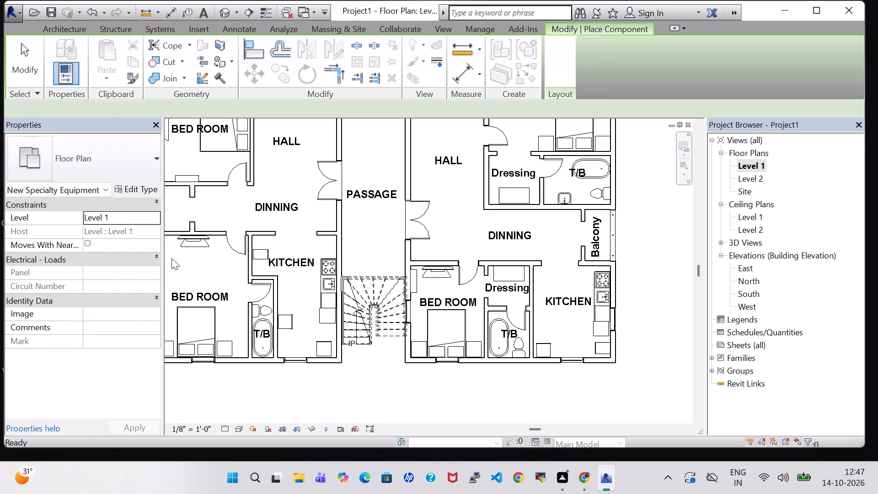
pyautogui.scroll(4, 525, 309)
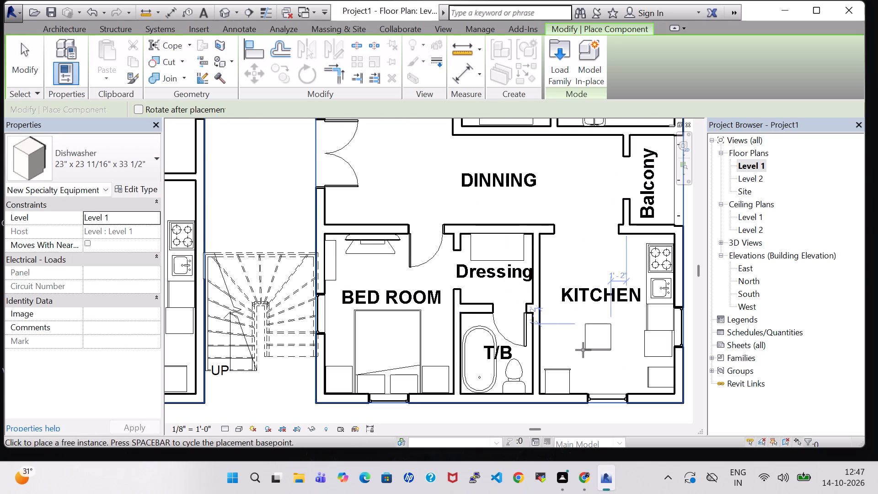
pyautogui.press('space')
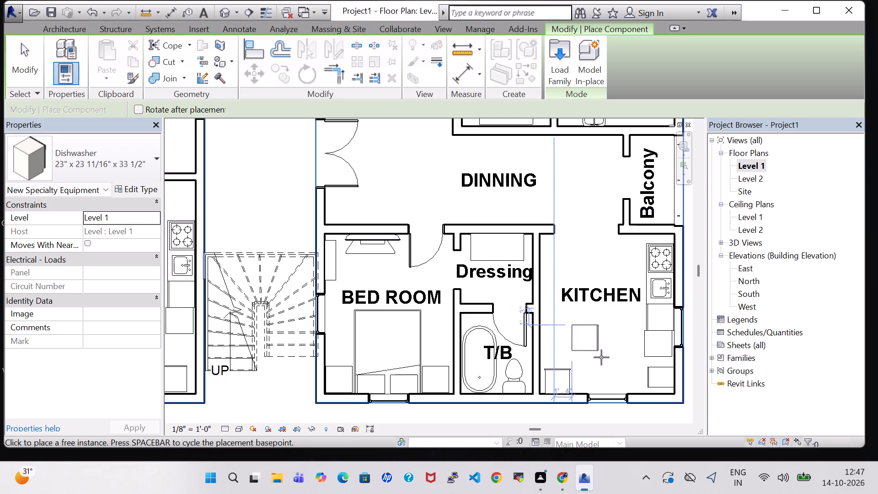
pyautogui.click(608, 360)
pyautogui.press('Escape')
pyautogui.press('Escape')
# Move the right kitchen's Trash Compactor to the Dressing-side wall and rotate it, about 1'-9" from the dining room wall.
pyautogui.click(652, 375)
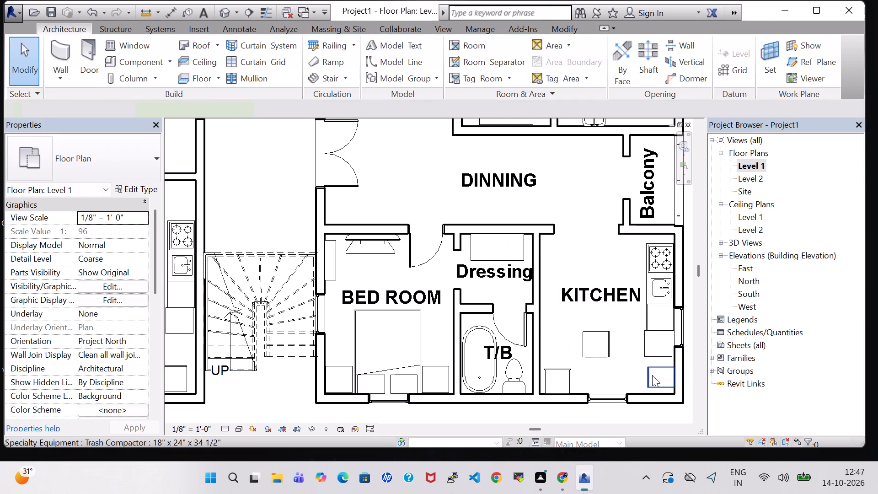
pyautogui.moveTo(659, 375); pyautogui.dragTo(557, 280)
pyautogui.press('space')
pyautogui.press('space')
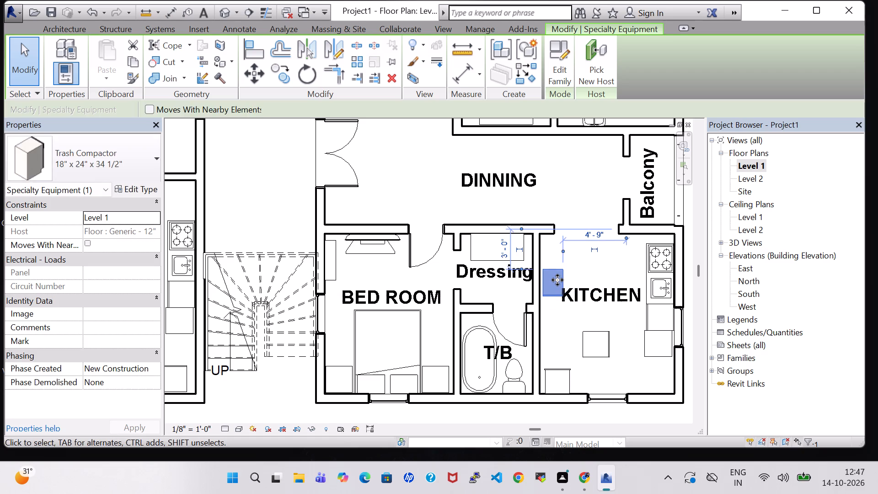
pyautogui.press('space')
pyautogui.press('Up')
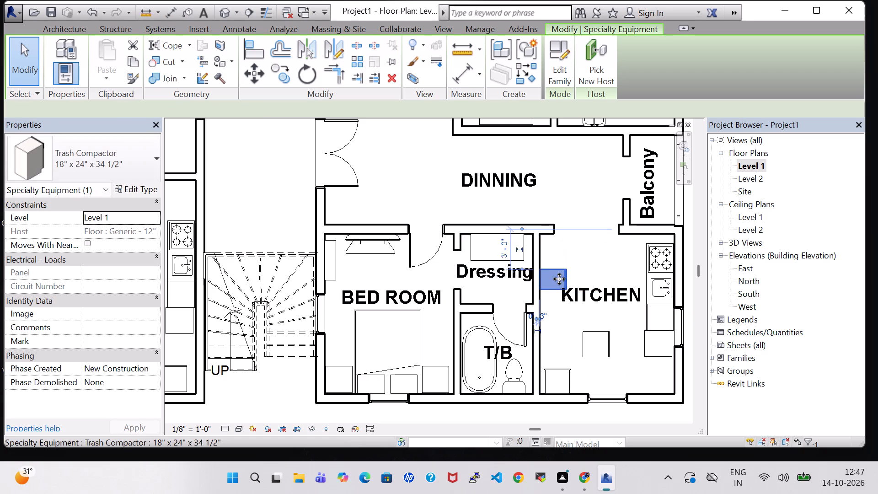
pyautogui.press('Up')
pyautogui.press('Up')
pyautogui.press('Up')
pyautogui.press('Up')
pyautogui.press('Up')
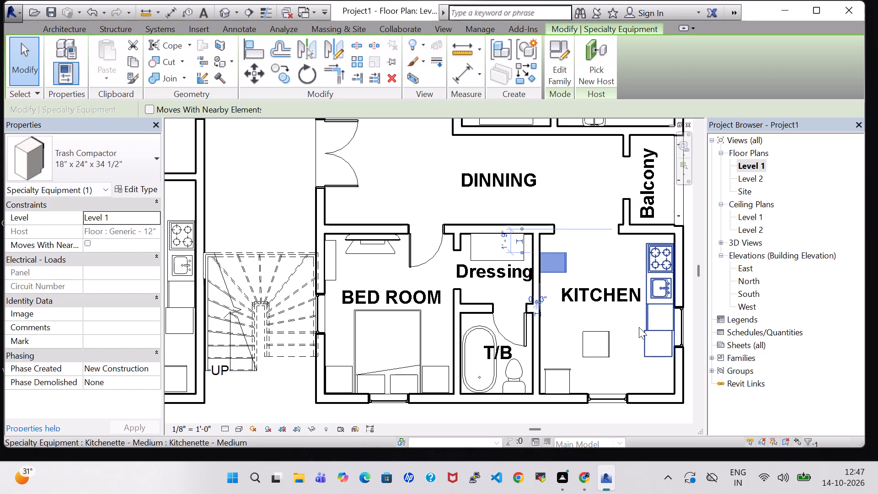
# Rotate the right kitchen's Dishwasher and move it beside the windowed end wall near the outer corner, about 7'-5" from the bathroom wall.
pyautogui.click(593, 333)
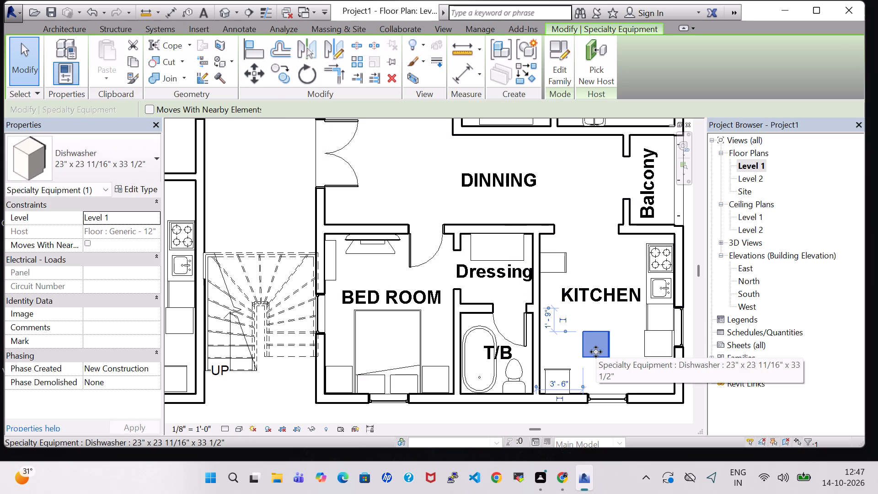
pyautogui.press('space')
pyautogui.click(596, 352)
pyautogui.press('Right')
pyautogui.press('Right')
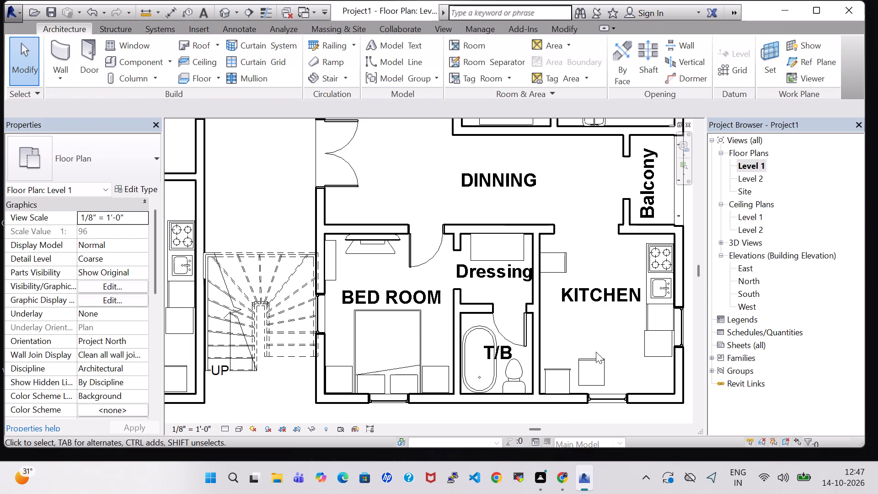
pyautogui.press('Right')
pyautogui.press('Down')
pyautogui.press('Down')
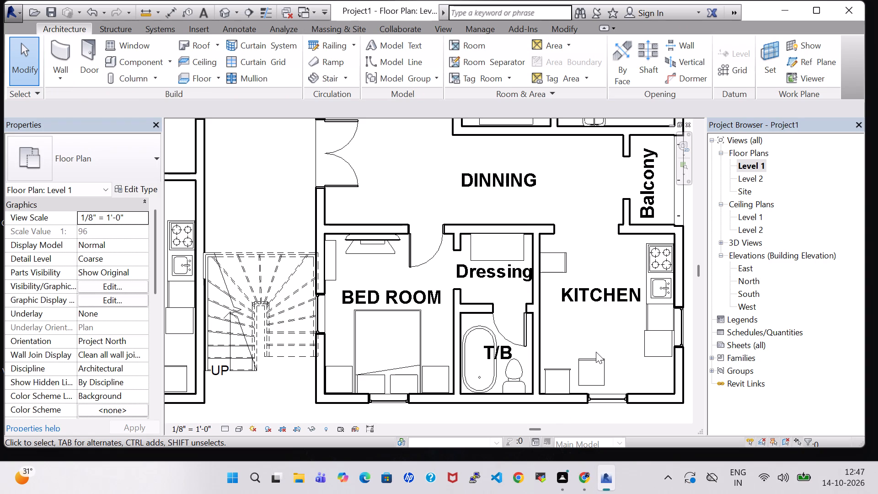
pyautogui.click(589, 360)
pyautogui.press('Right')
pyautogui.press('Right')
pyautogui.press('Right')
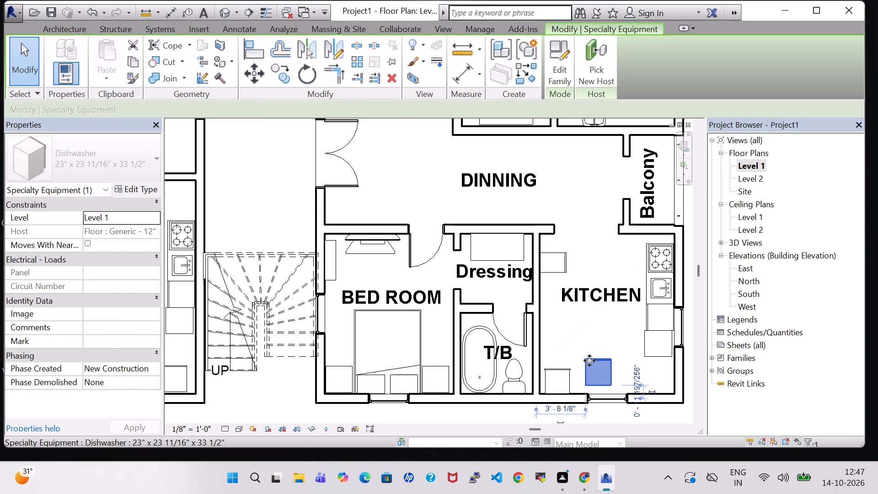
pyautogui.press('Right')
pyautogui.press('Right')
pyautogui.press('Right')
pyautogui.press('Right')
pyautogui.press('Right')
pyautogui.press('Right')
pyautogui.press('Right')
pyautogui.press('Right')
pyautogui.press('Right')
pyautogui.press('Right')
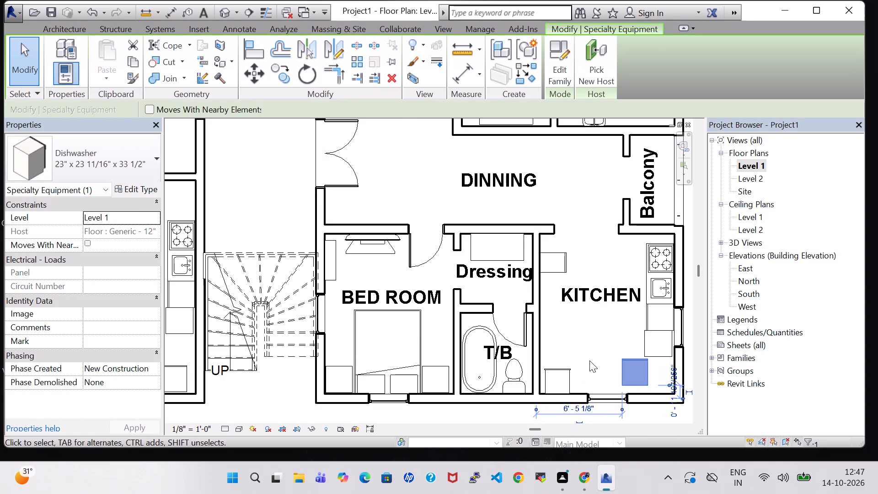
pyautogui.press('Down')
pyautogui.press('Down')
pyautogui.press('Right')
pyautogui.press('Right')
pyautogui.press('Right')
pyautogui.press('Right')
pyautogui.press('Down')
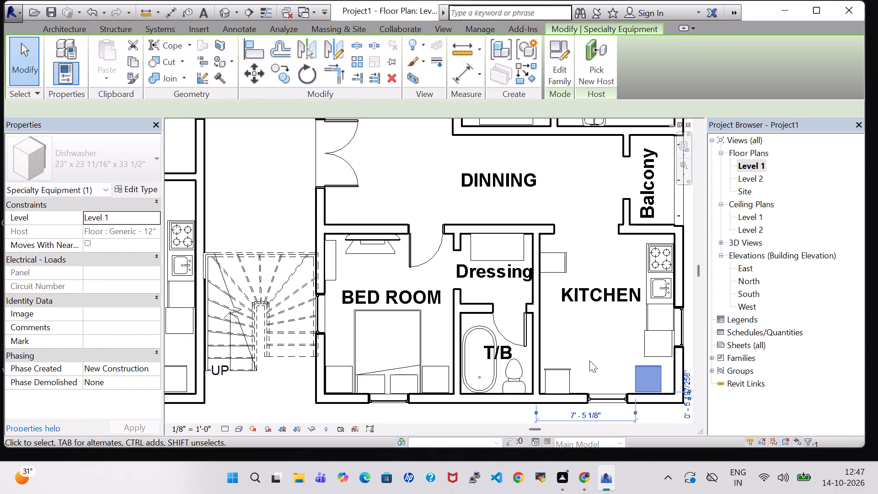
pyautogui.press('Up')
pyautogui.press('Down')
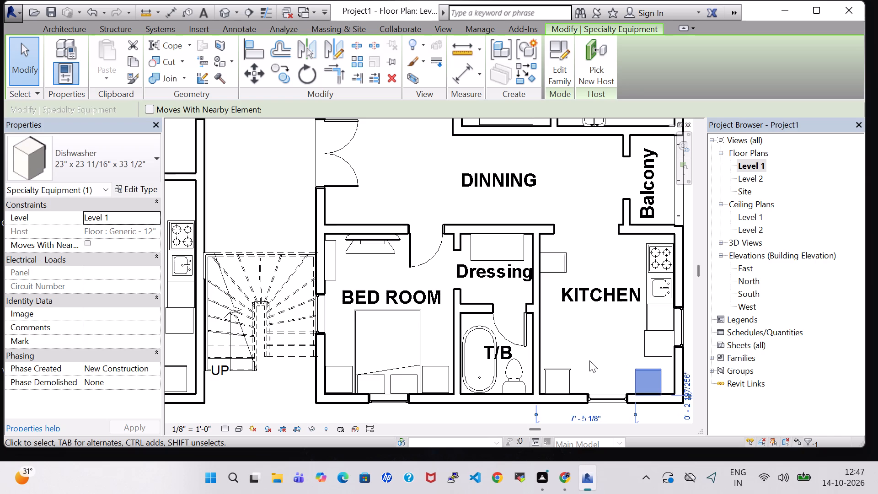
pyautogui.press('Up')
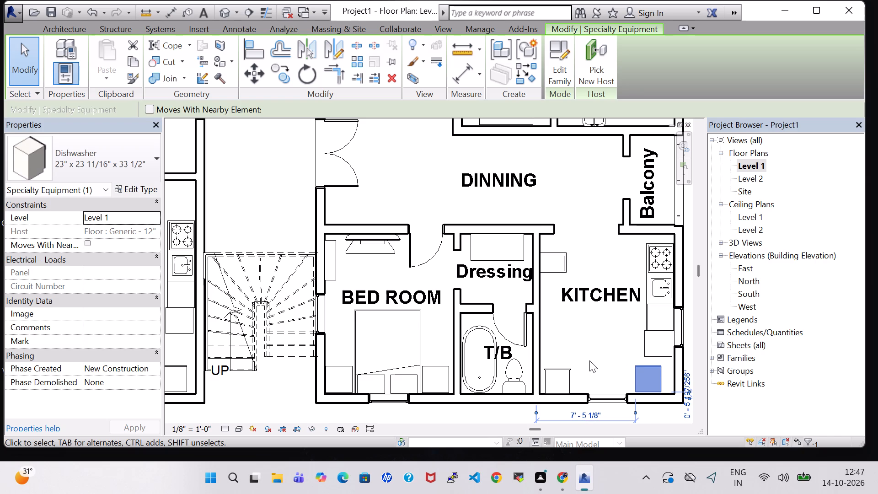
pyautogui.click(776, 395)
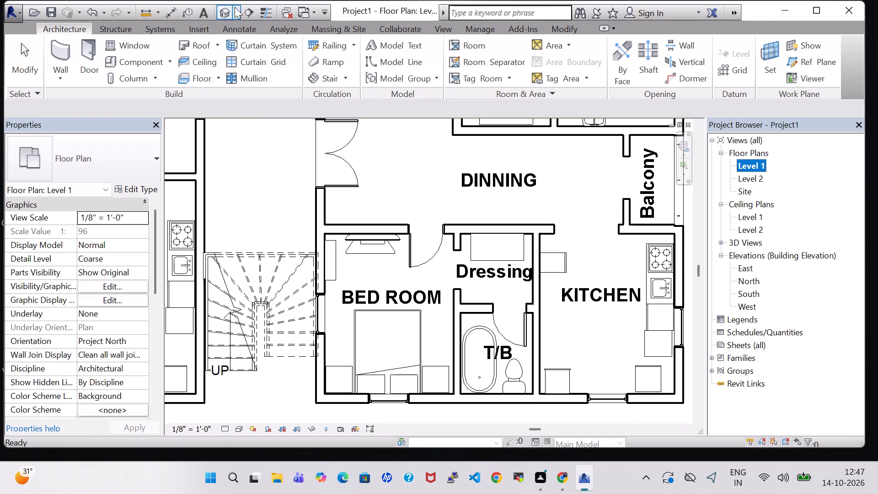
# In the 3D view, shift the Dishwasher away from the refrigerator along the window wall, to about 4'-9" from the bathroom wall.
pyautogui.click(220, 7)
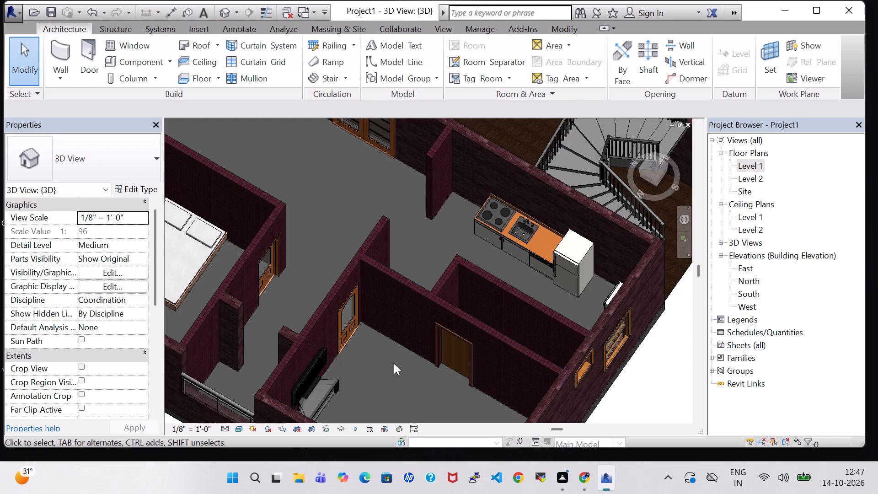
pyautogui.keyDown('shift'); pyautogui.moveTo(394, 365); pyautogui.dragTo(436, 356, button='middle'); pyautogui.keyUp('shift')
pyautogui.keyDown('shift'); pyautogui.scroll(1, 394, 365); pyautogui.keyUp('shift')
pyautogui.moveTo(455, 316); pyautogui.dragTo(186, 258, button='middle')
pyautogui.moveTo(486, 170); pyautogui.dragTo(420, 430, button='middle')
pyautogui.moveTo(471, 158); pyautogui.dragTo(467, 338, button='middle')
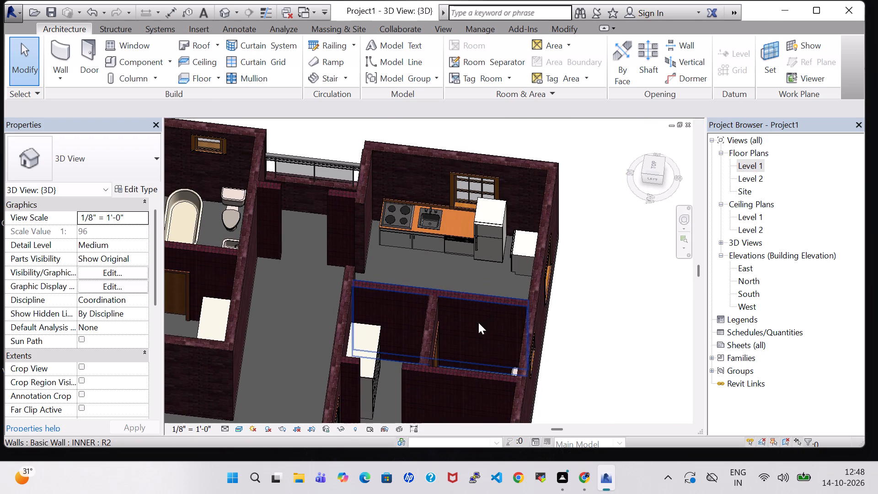
pyautogui.keyDown('shift'); pyautogui.moveTo(629, 279); pyautogui.dragTo(652, 288, button='middle'); pyautogui.keyUp('shift')
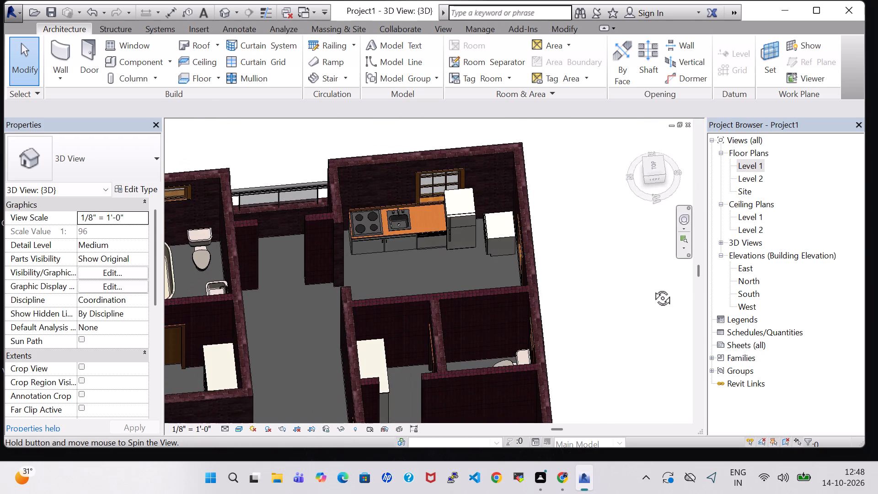
pyautogui.keyDown('shift'); pyautogui.moveTo(652, 288); pyautogui.dragTo(663, 263, button='middle'); pyautogui.keyUp('shift')
pyautogui.keyDown('shift'); pyautogui.moveTo(607, 265); pyautogui.dragTo(660, 287, button='middle'); pyautogui.keyUp('shift')
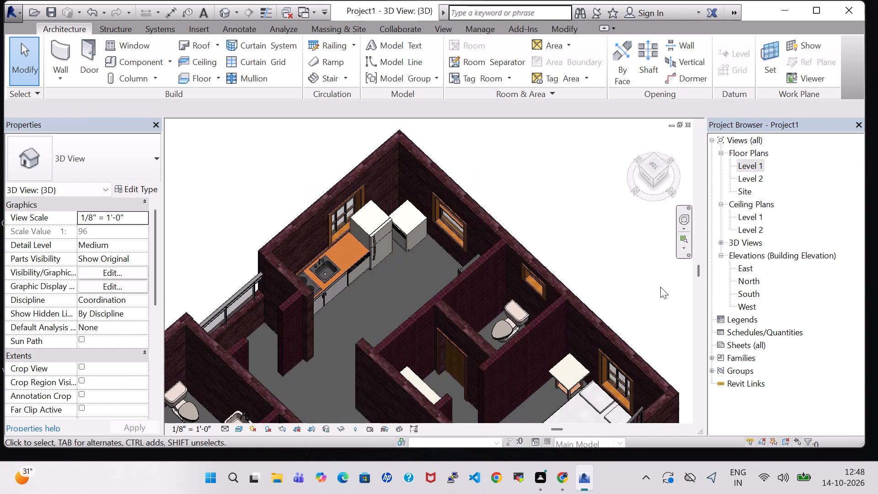
pyautogui.click(419, 230)
pyautogui.press('Right')
pyautogui.press('Right')
pyautogui.press('Right')
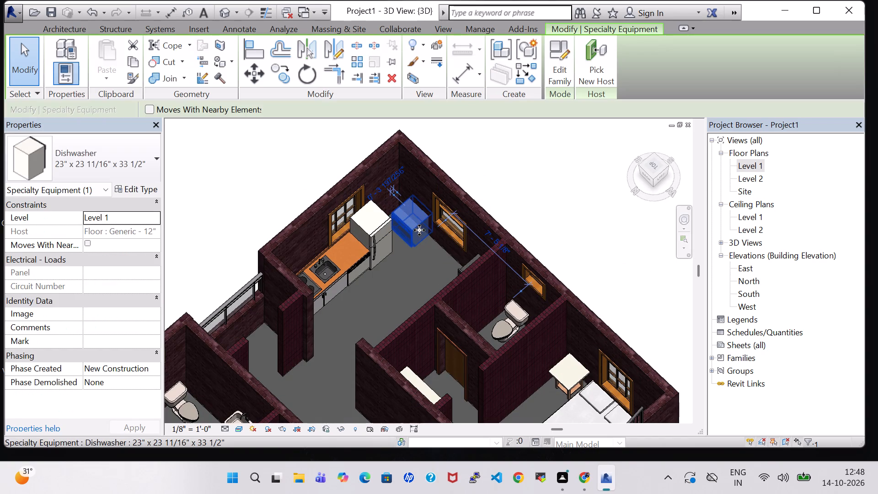
pyautogui.press('Left')
pyautogui.press('Left')
pyautogui.press('Left')
pyautogui.press('Down')
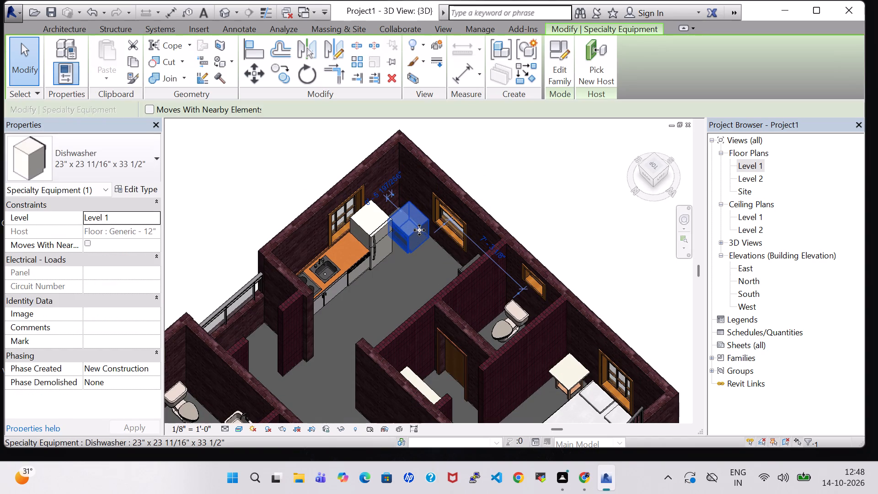
pyautogui.press('Down')
pyautogui.press('Down')
pyautogui.press('Down')
pyautogui.press('Down')
pyautogui.press('Down')
pyautogui.press('Down')
pyautogui.press('Down')
pyautogui.press('Down')
pyautogui.press('Down')
pyautogui.press('Down')
pyautogui.press('Down')
pyautogui.press('Down')
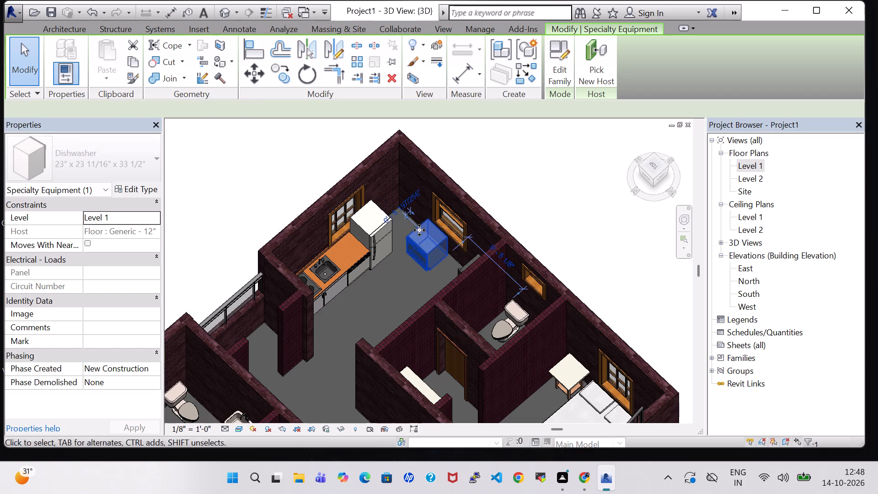
pyautogui.press('Down')
pyautogui.press('Down')
pyautogui.press('Down')
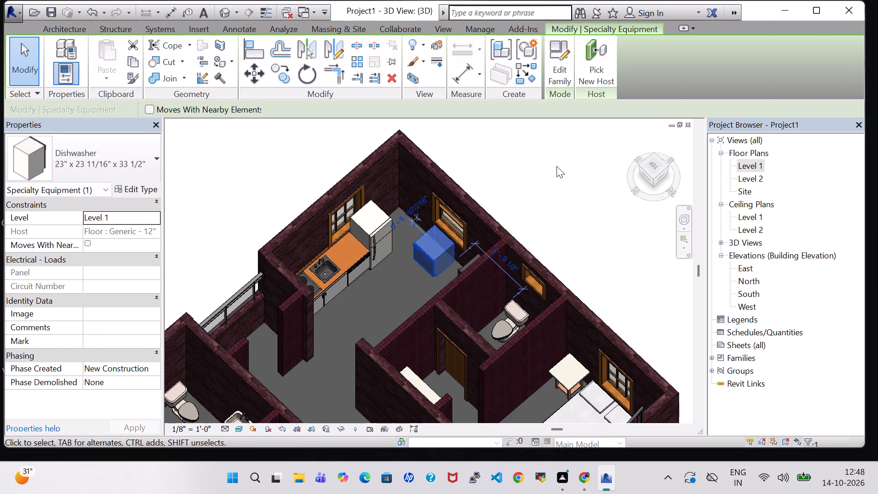
pyautogui.click(557, 166)
# On the Level 1 plan, place a room with a vertical tag in the left apartment's balcony beside the dining area.
pyautogui.doubleClick(755, 166)
pyautogui.scroll(-1, 601, 205)
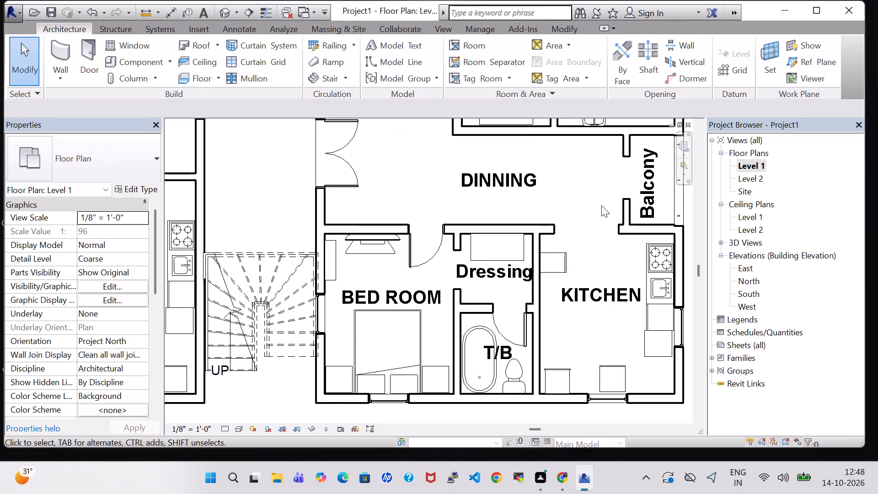
pyautogui.scroll(-4, 601, 205)
pyautogui.moveTo(594, 201); pyautogui.dragTo(622, 214, button='middle')
pyautogui.scroll(-1, 622, 214)
pyautogui.moveTo(622, 214); pyautogui.dragTo(565, 265, button='middle')
pyautogui.scroll(-1, 570, 267)
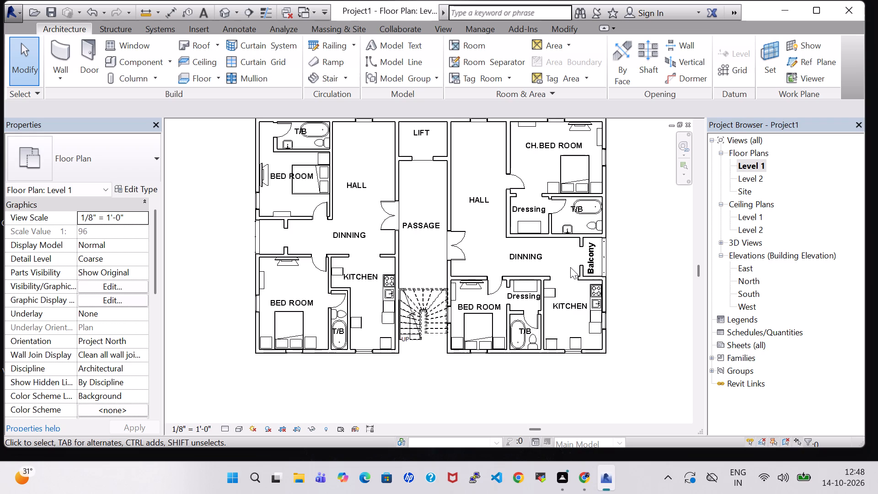
pyautogui.moveTo(653, 242); pyautogui.dragTo(662, 258, button='middle')
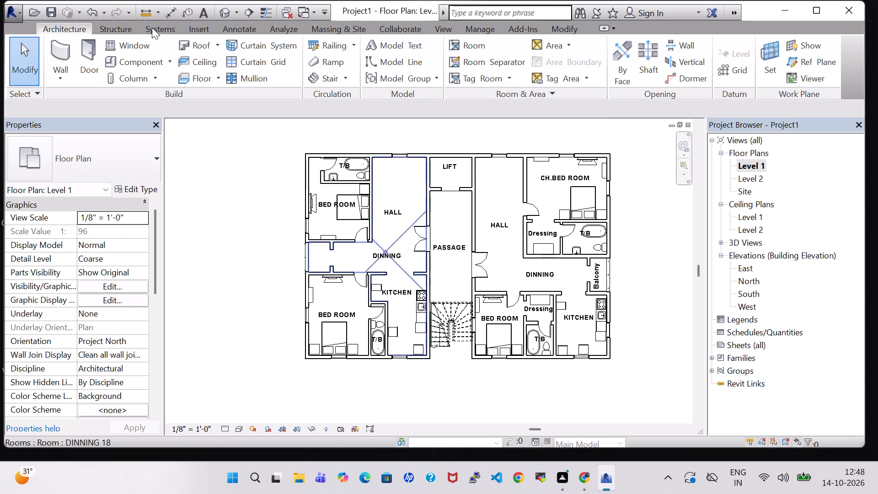
pyautogui.click(466, 47)
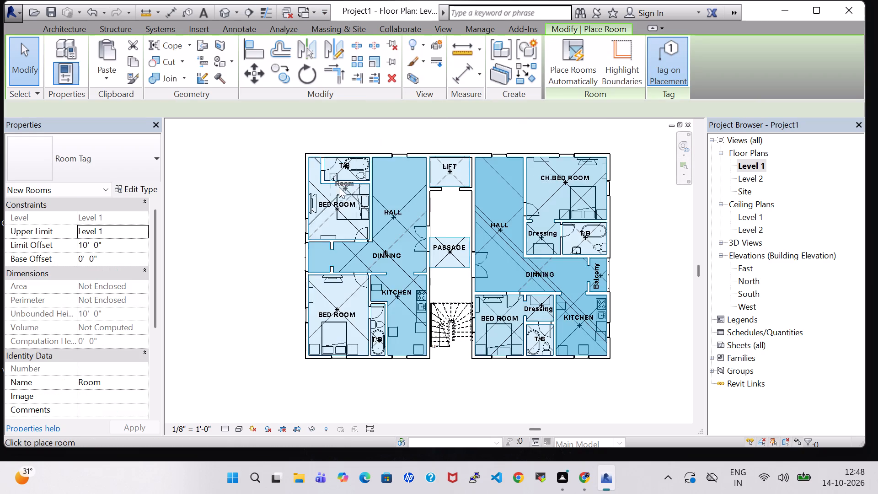
pyautogui.scroll(3, 337, 233)
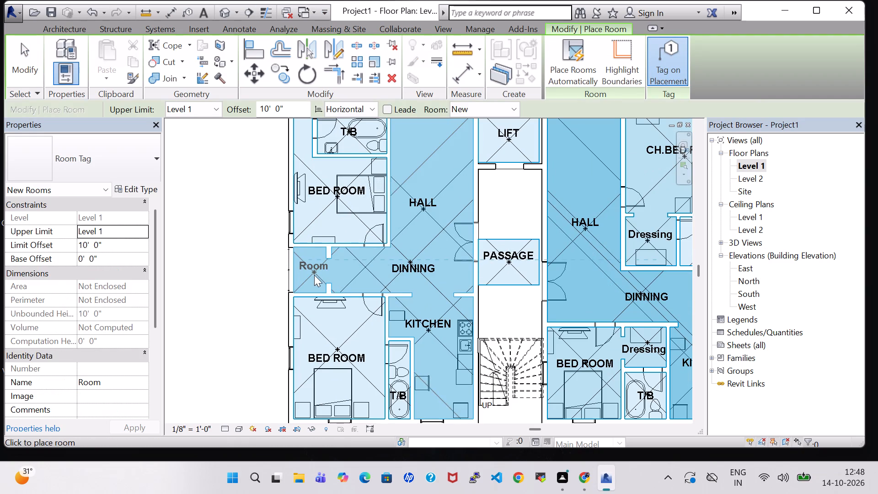
pyautogui.press('space')
pyautogui.click(311, 272)
pyautogui.scroll(-4, 256, 274)
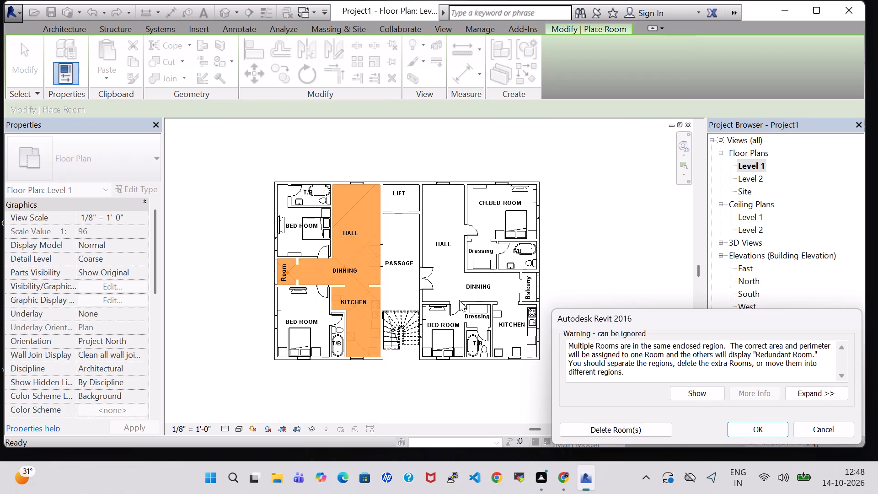
pyautogui.click(761, 432)
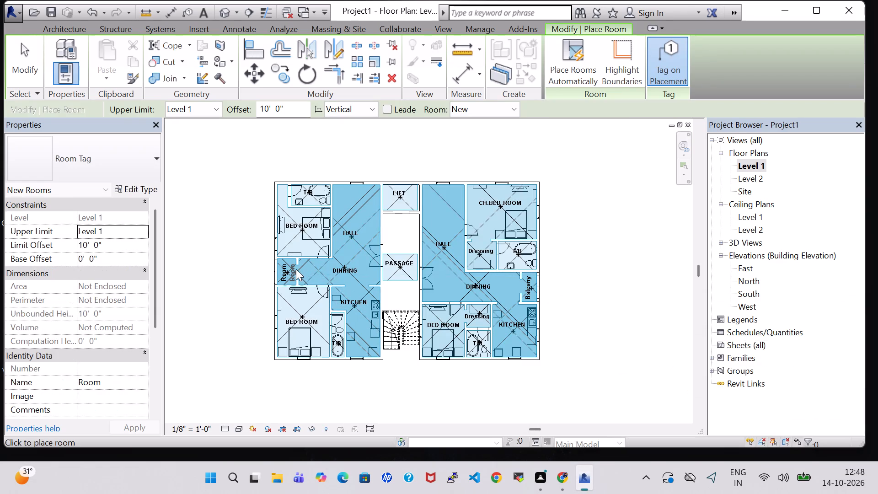
pyautogui.press('Escape')
# Rename the newly placed room in the left apartment as Balcony.
pyautogui.doubleClick(288, 269)
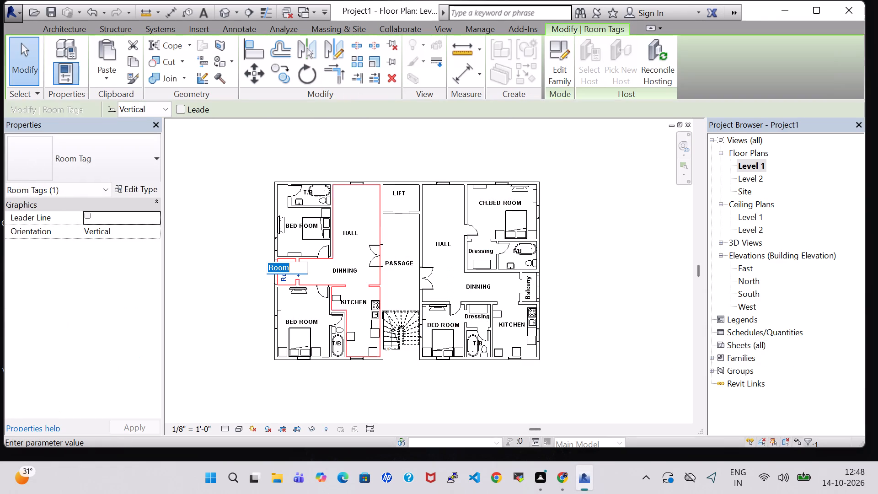
pyautogui.press('BackSpace')
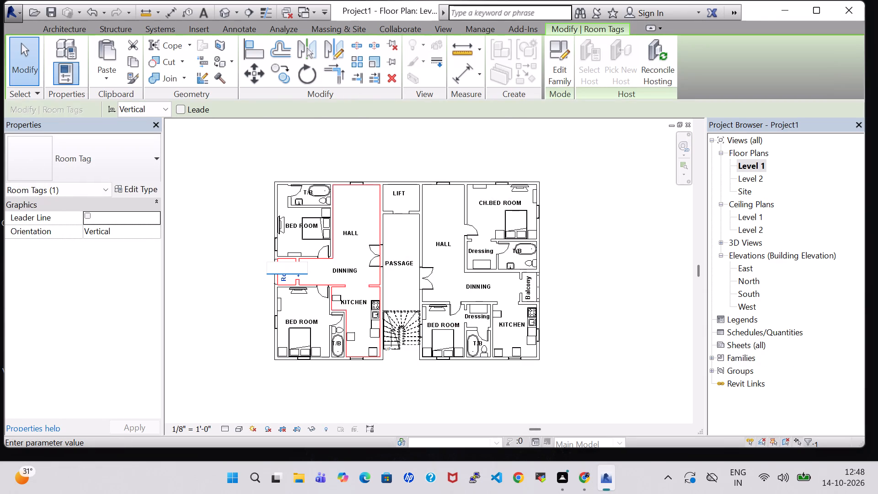
pyautogui.press('b')
pyautogui.write('alcony')
pyautogui.press('Return')
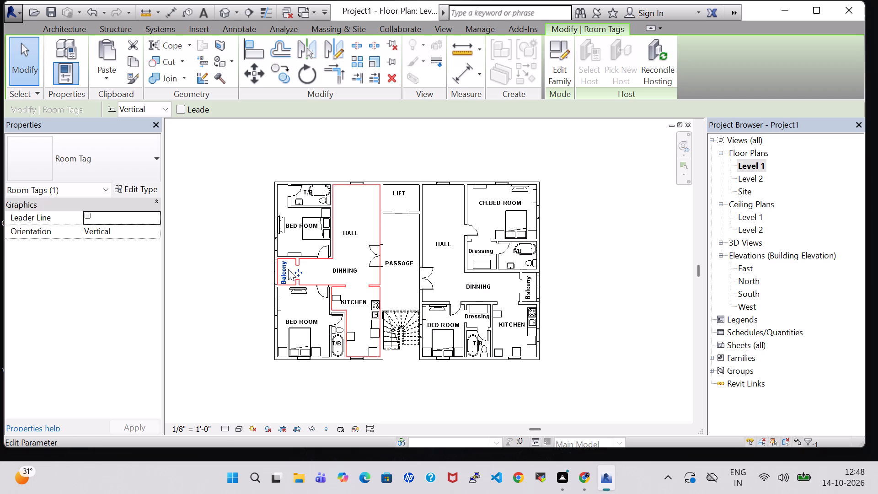
pyautogui.click(209, 245)
# Examine the furnished building in 3D, from the interior rooms and central staircase round to the front facade.
pyautogui.click(221, 15)
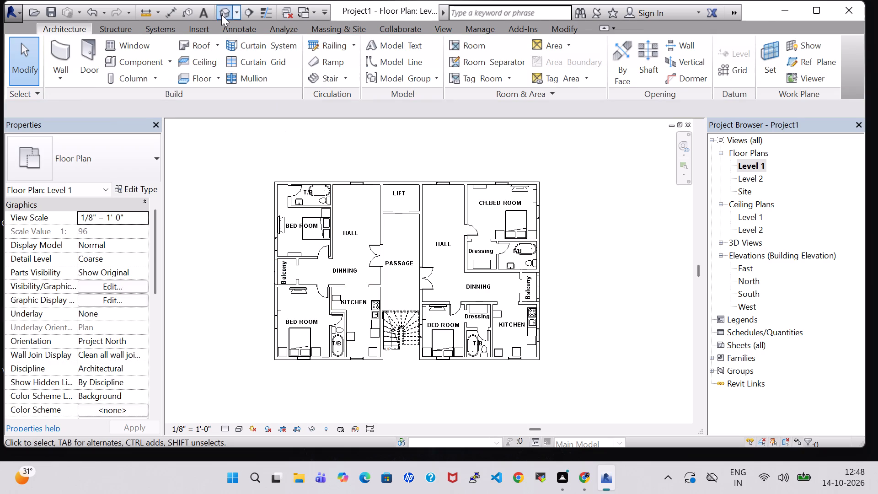
pyautogui.moveTo(545, 195); pyautogui.dragTo(530, 76, button='middle')
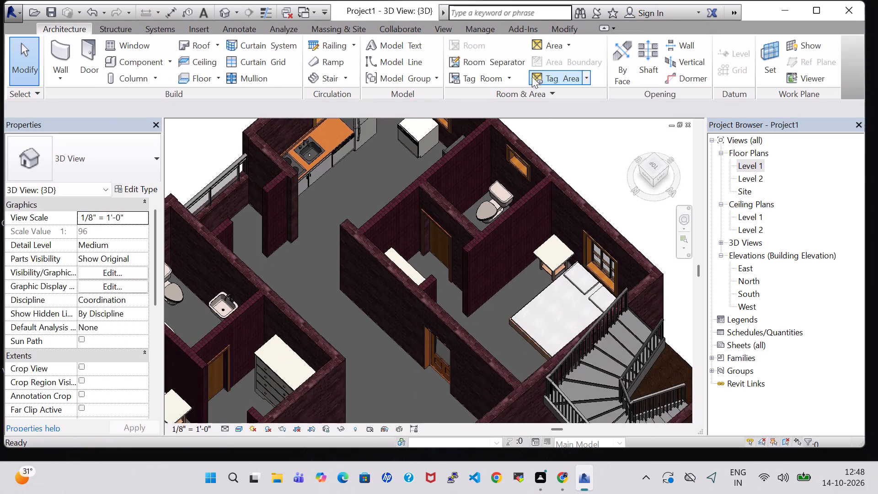
pyautogui.scroll(-2, 536, 91)
pyautogui.keyDown('shift'); pyautogui.moveTo(589, 158); pyautogui.dragTo(583, 160, button='middle'); pyautogui.keyUp('shift')
pyautogui.moveTo(583, 160); pyautogui.dragTo(555, 81, button='middle')
pyautogui.keyDown('shift'); pyautogui.moveTo(625, 215); pyautogui.dragTo(515, 231, button='middle'); pyautogui.keyUp('shift')
pyautogui.moveTo(463, 293); pyautogui.dragTo(653, 244, button='middle')
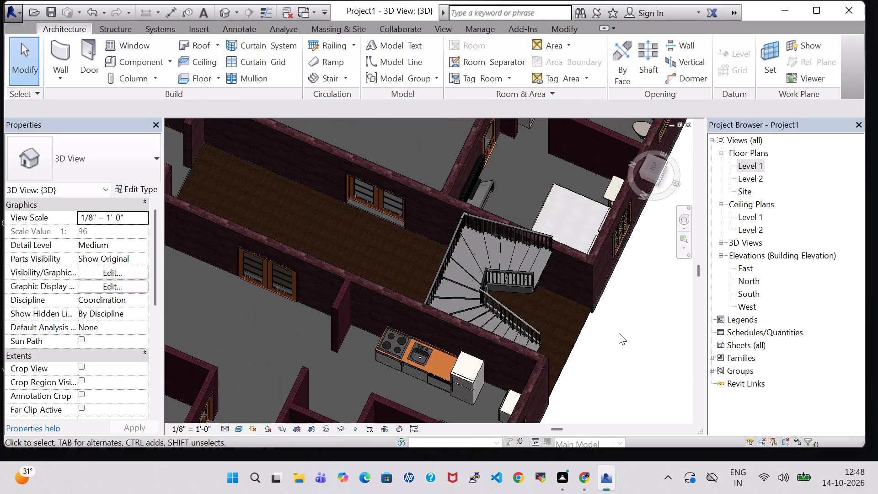
pyautogui.moveTo(619, 336); pyautogui.dragTo(651, 171, button='middle')
pyautogui.scroll(-2, 651, 170)
pyautogui.keyDown('shift'); pyautogui.moveTo(610, 277); pyautogui.dragTo(494, 271, button='middle'); pyautogui.keyUp('shift')
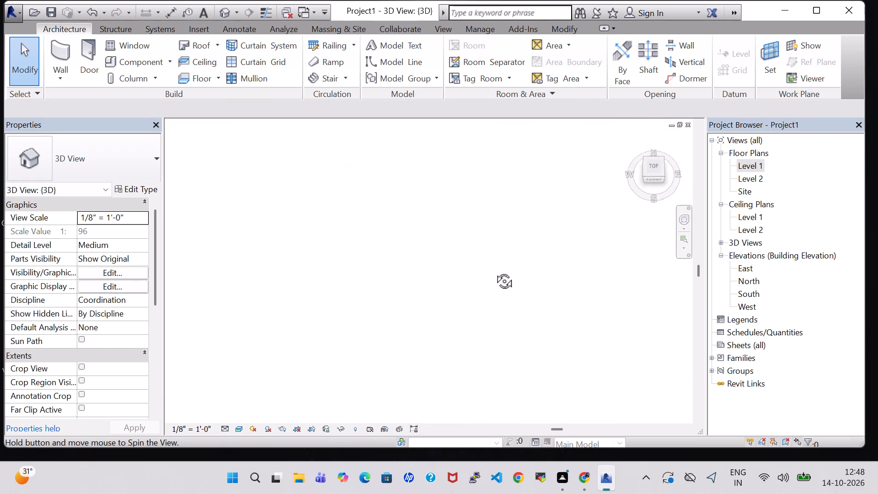
pyautogui.keyDown('shift'); pyautogui.moveTo(494, 271); pyautogui.dragTo(471, 258, button='middle'); pyautogui.keyUp('shift')
pyautogui.moveTo(460, 146); pyautogui.dragTo(470, 306, button='middle')
pyautogui.keyDown('shift'); pyautogui.moveTo(514, 256); pyautogui.dragTo(534, 204, button='middle'); pyautogui.keyUp('shift')
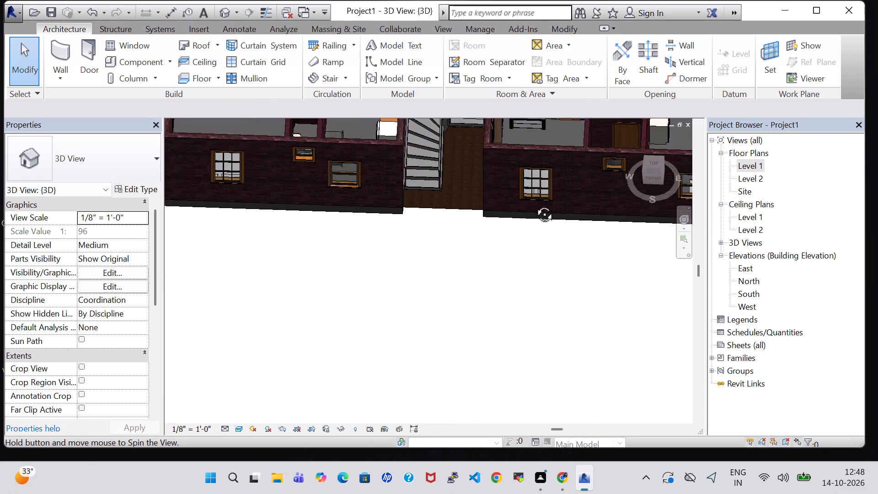
pyautogui.keyDown('shift'); pyautogui.moveTo(534, 204); pyautogui.dragTo(530, 186, button='middle'); pyautogui.keyUp('shift')
pyautogui.moveTo(476, 217); pyautogui.dragTo(492, 360, button='middle')
pyautogui.keyDown('shift'); pyautogui.moveTo(567, 360); pyautogui.dragTo(571, 298, button='middle'); pyautogui.keyUp('shift')
pyautogui.keyDown('shift'); pyautogui.moveTo(510, 386); pyautogui.dragTo(541, 355, button='middle'); pyautogui.keyUp('shift')
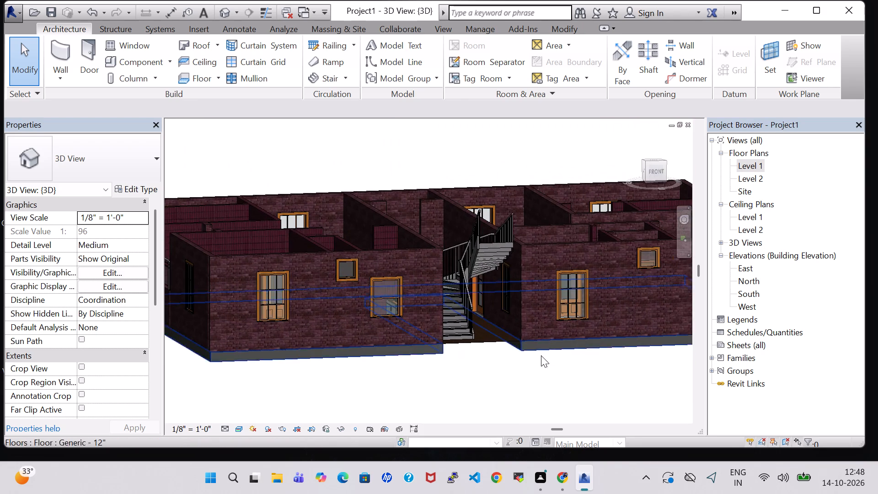
pyautogui.scroll(-1, 541, 355)
pyautogui.moveTo(541, 355); pyautogui.dragTo(413, 352, button='middle')
pyautogui.keyDown('shift'); pyautogui.moveTo(497, 378); pyautogui.dragTo(472, 376, button='middle'); pyautogui.keyUp('shift')
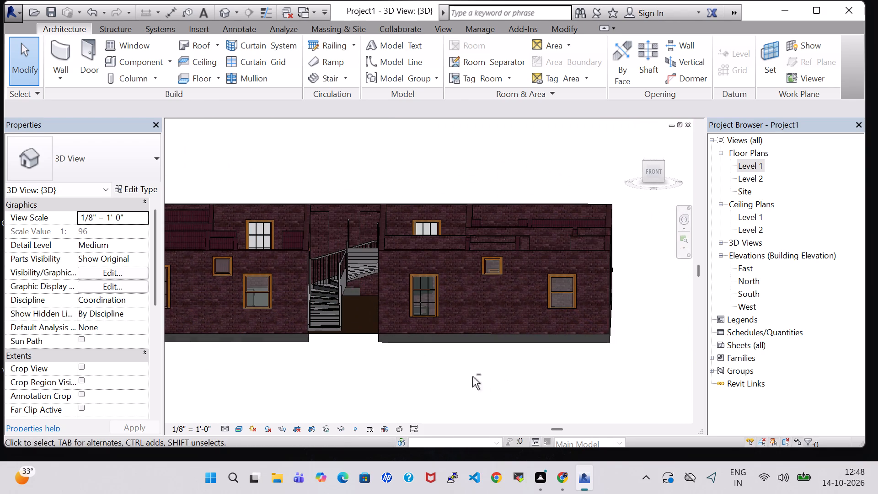
pyautogui.moveTo(467, 375); pyautogui.dragTo(527, 375, button='middle')
pyautogui.scroll(-2, 527, 375)
pyautogui.moveTo(527, 375); pyautogui.dragTo(512, 354, button='middle')
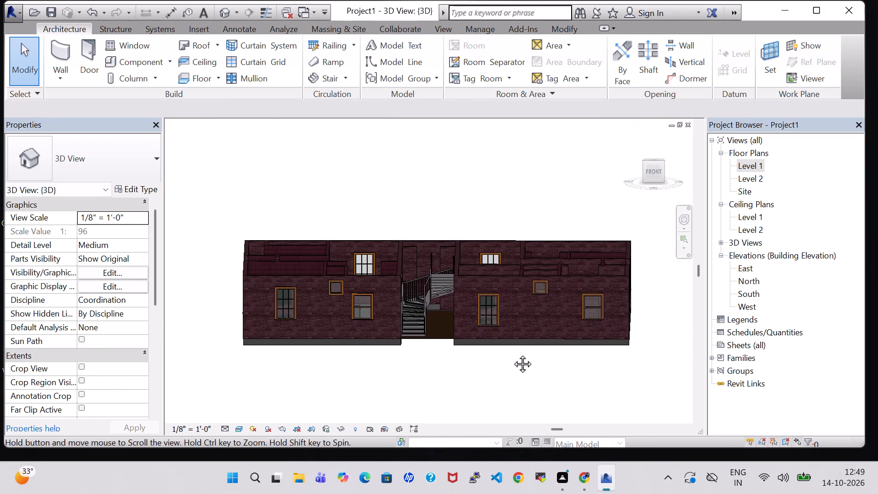
pyautogui.moveTo(512, 354); pyautogui.dragTo(509, 348, button='middle')
# On the Level 1 plan, nudge the left apartment's upper T/B tag away from the bathroom door onto the bathtub.
pyautogui.doubleClick(752, 162)
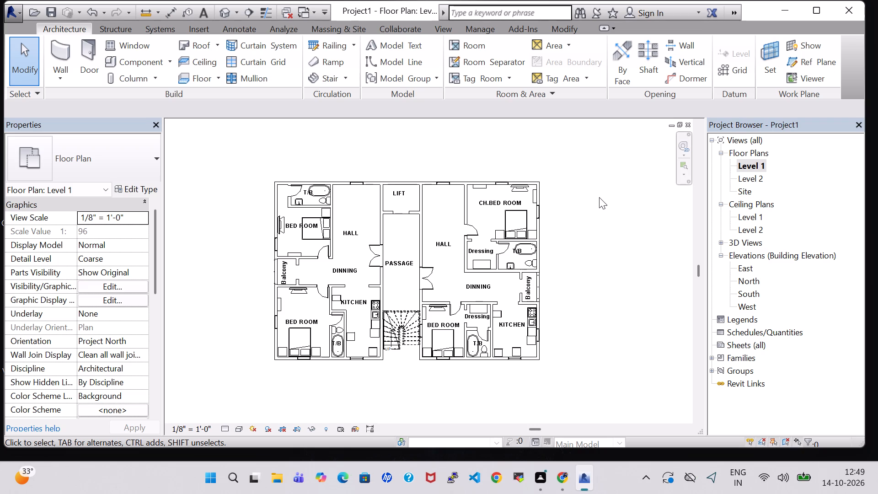
pyautogui.moveTo(599, 197); pyautogui.dragTo(599, 193, button='middle')
pyautogui.scroll(2, 599, 191)
pyautogui.moveTo(598, 192); pyautogui.dragTo(599, 192, button='middle')
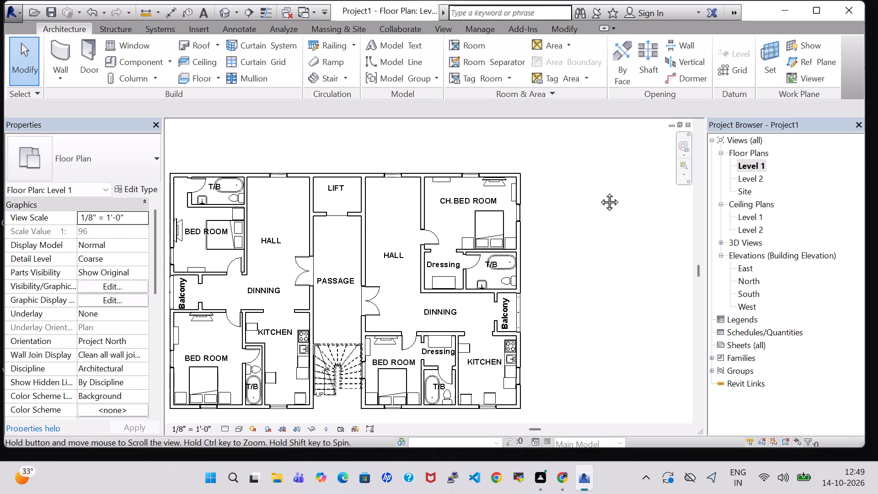
pyautogui.moveTo(599, 192); pyautogui.dragTo(646, 189, button='middle')
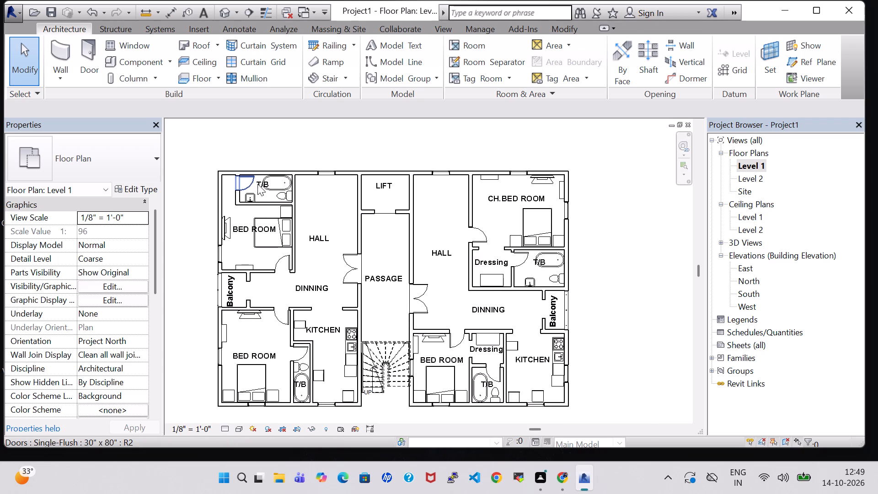
pyautogui.click(268, 182)
pyautogui.press('Right')
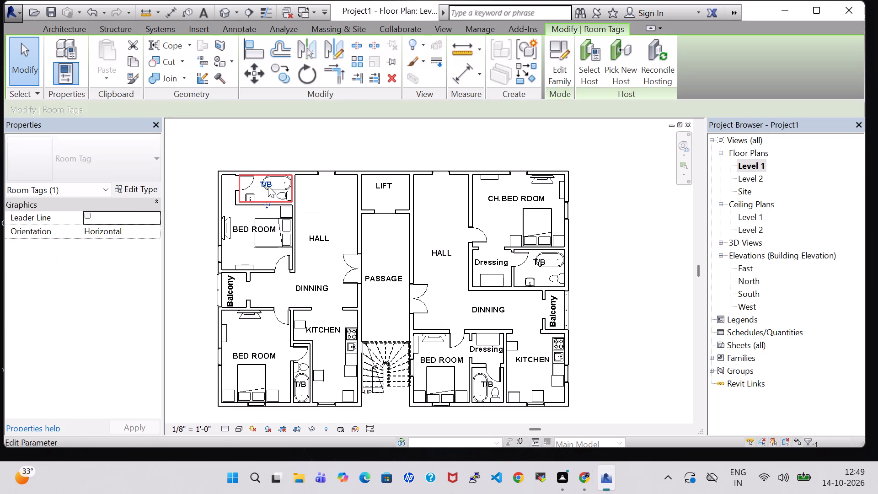
pyautogui.press('Right')
pyautogui.press('Right')
pyautogui.press('Right')
pyautogui.press('Up')
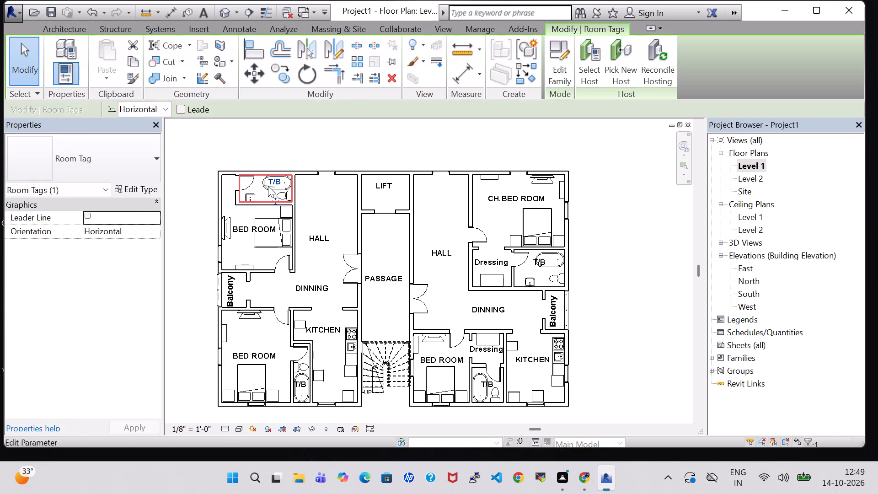
pyautogui.press('Right')
pyautogui.press('Down')
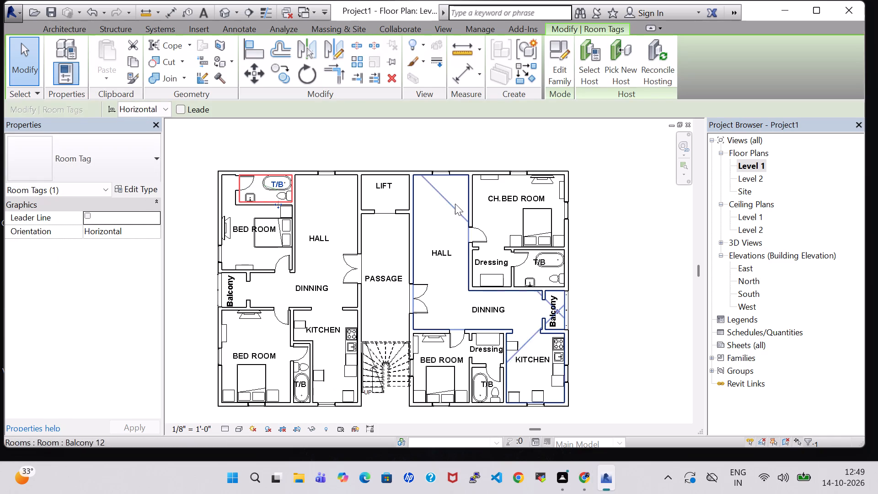
pyautogui.click(593, 193)
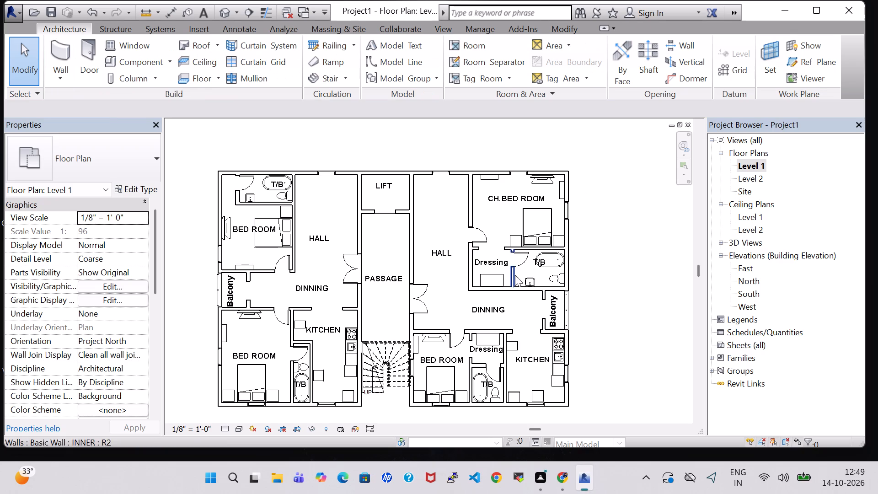
# Nudge the T/B tag of the bathroom beside the upper Dressing room down, clear of the bathtub.
pyautogui.click(543, 264)
pyautogui.press('Down')
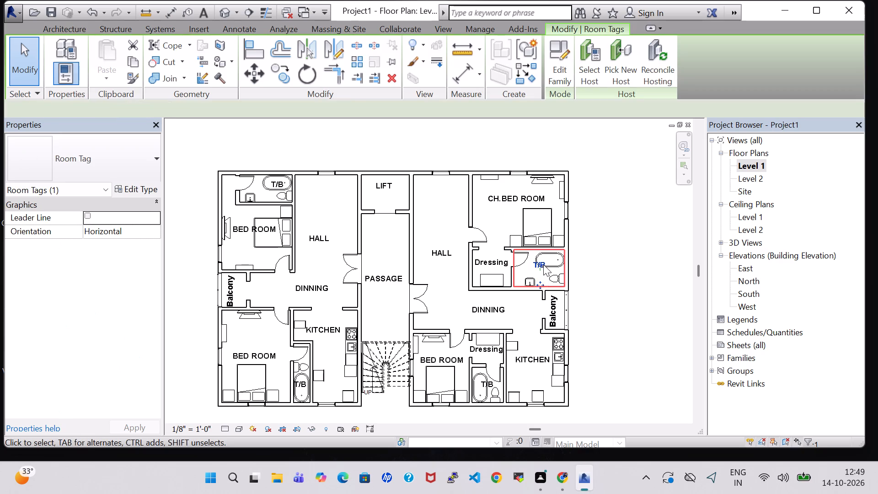
pyautogui.press('Down')
pyautogui.press('Down')
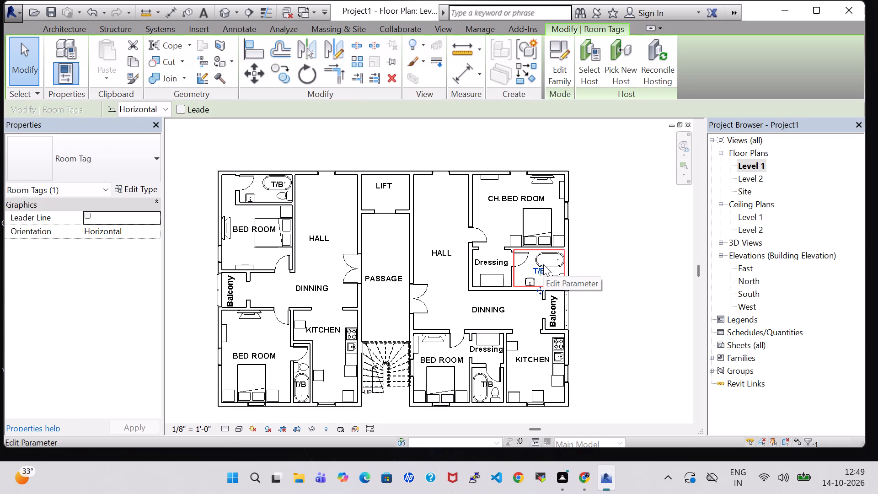
pyautogui.press('Down')
pyautogui.click(632, 271)
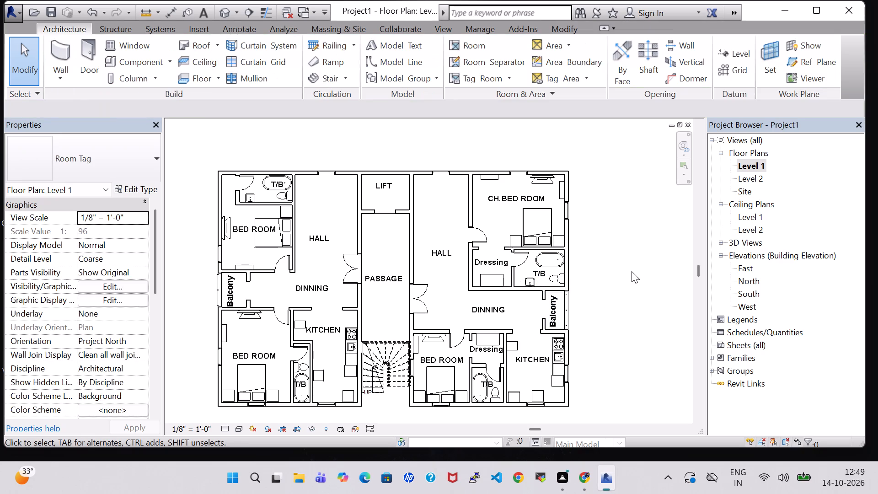
# Nudge the left apartment's KITCHEN tag slightly right and down, clear of the appliance against the wall.
pyautogui.click(323, 327)
pyautogui.press('Right')
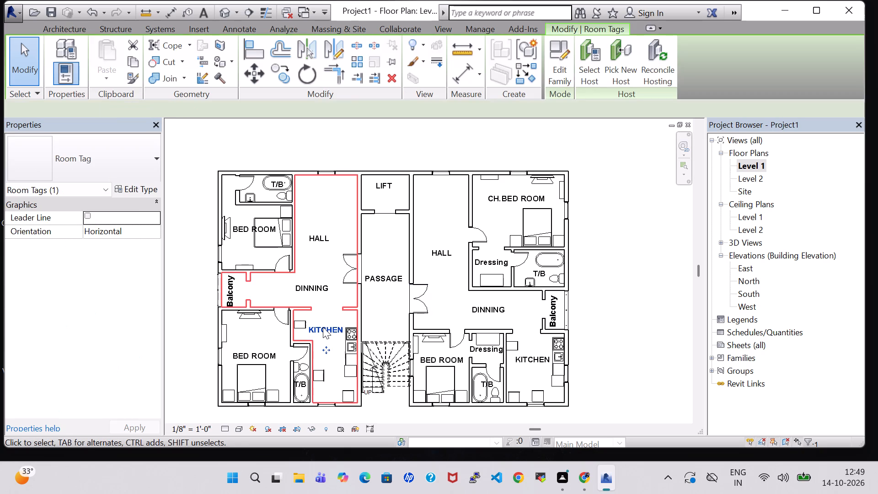
pyautogui.press('Down')
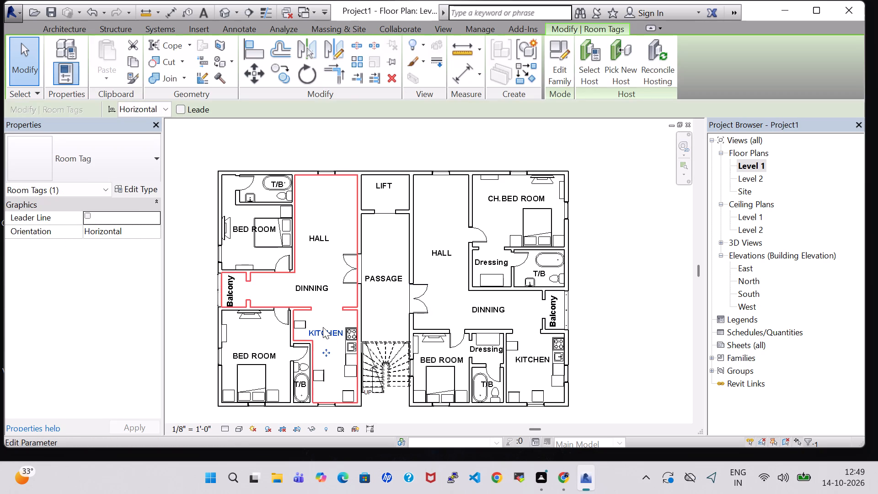
pyautogui.click(653, 321)
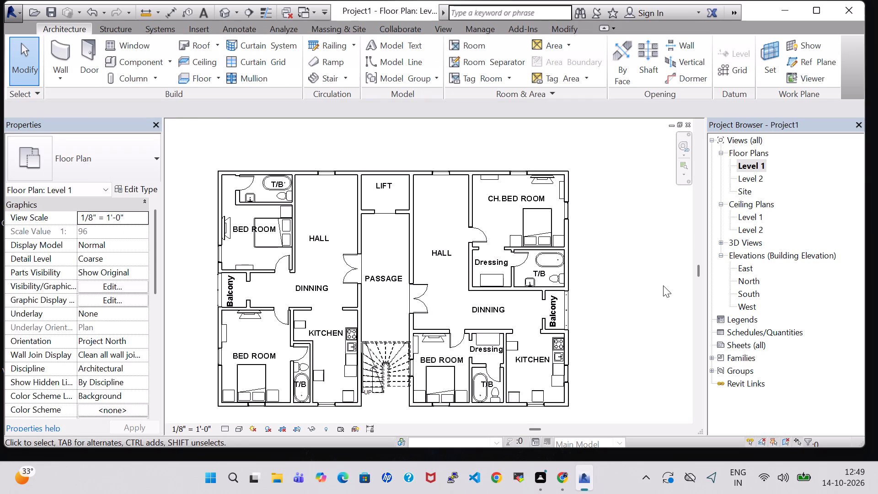
# Load the Sofa-Corbu family from the US Imperial library's Furniture > Seating folder as the component to place.
pyautogui.moveTo(663, 285); pyautogui.dragTo(632, 272, button='middle')
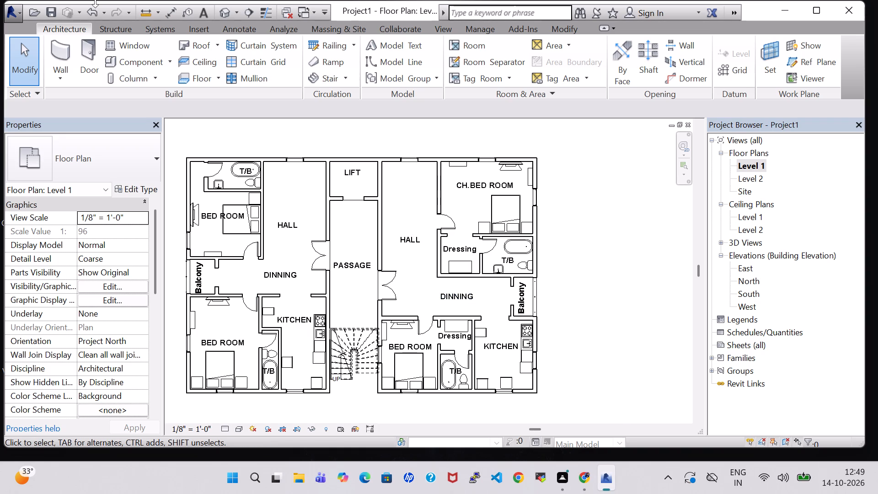
pyautogui.click(138, 57)
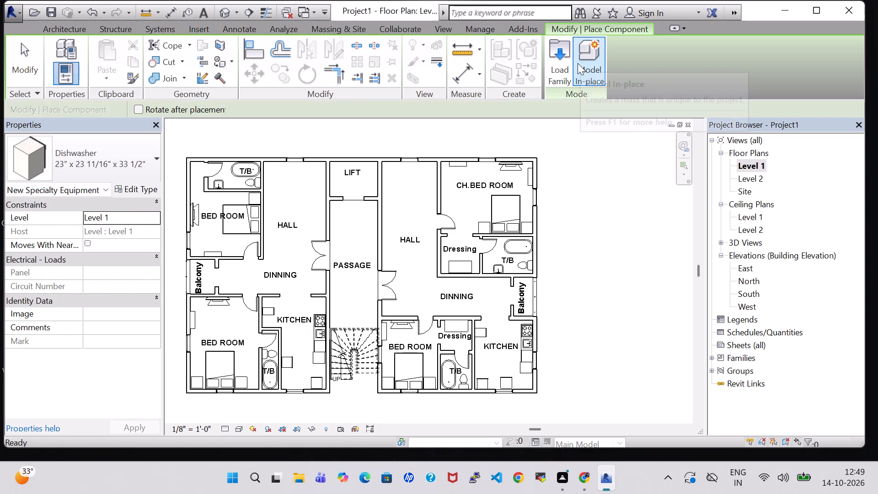
pyautogui.click(555, 74)
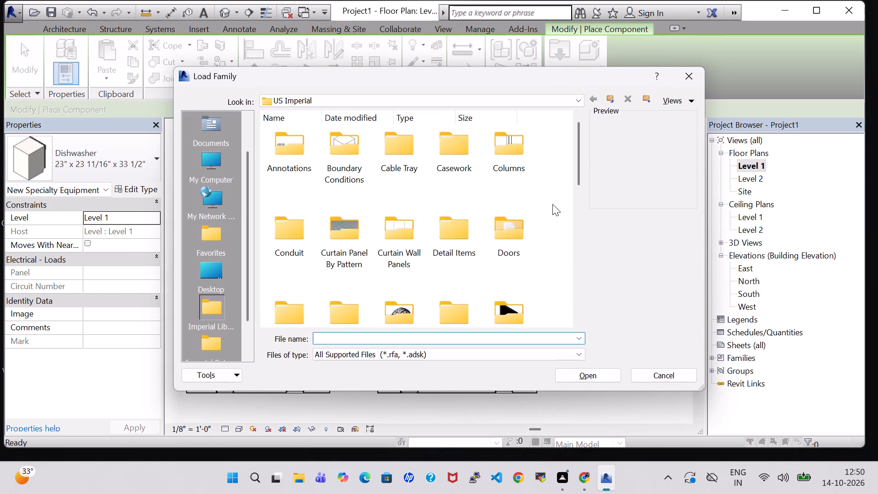
pyautogui.scroll(-1, 536, 206)
pyautogui.doubleClick(515, 200)
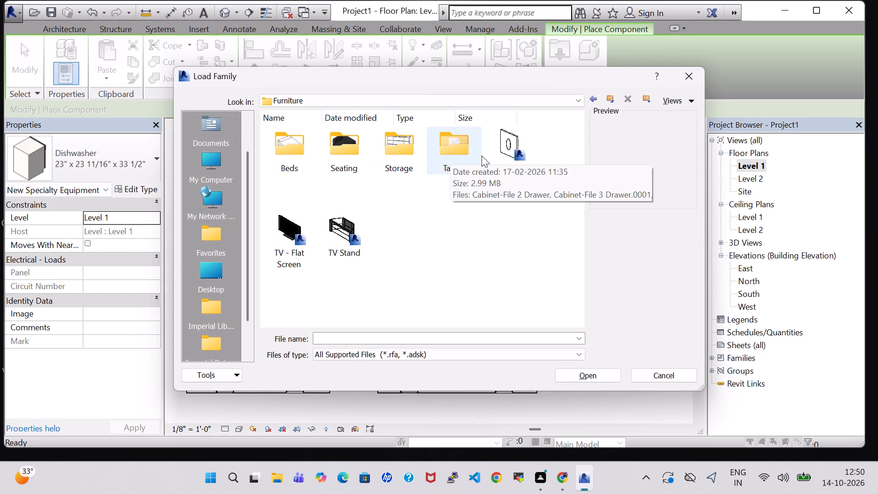
pyautogui.click(354, 158)
pyautogui.doubleClick(354, 158)
pyautogui.scroll(-1, 375, 193)
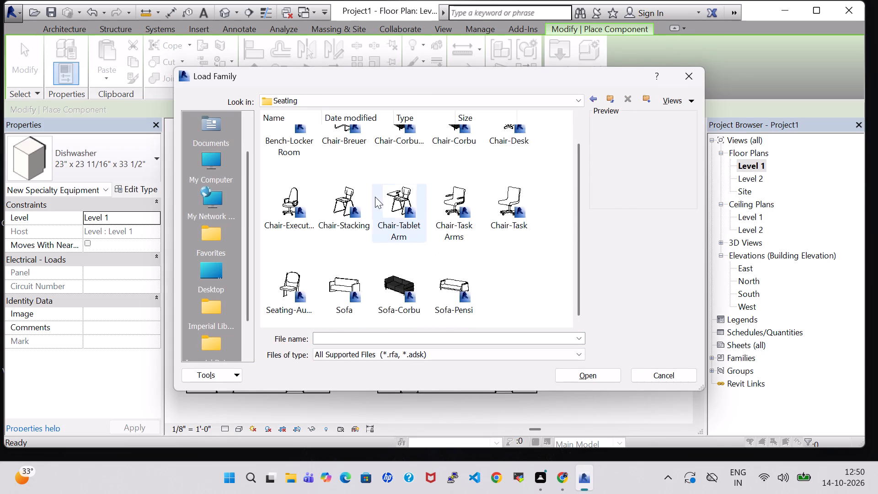
pyautogui.scroll(-1, 375, 197)
pyautogui.click(399, 288)
pyautogui.click(587, 374)
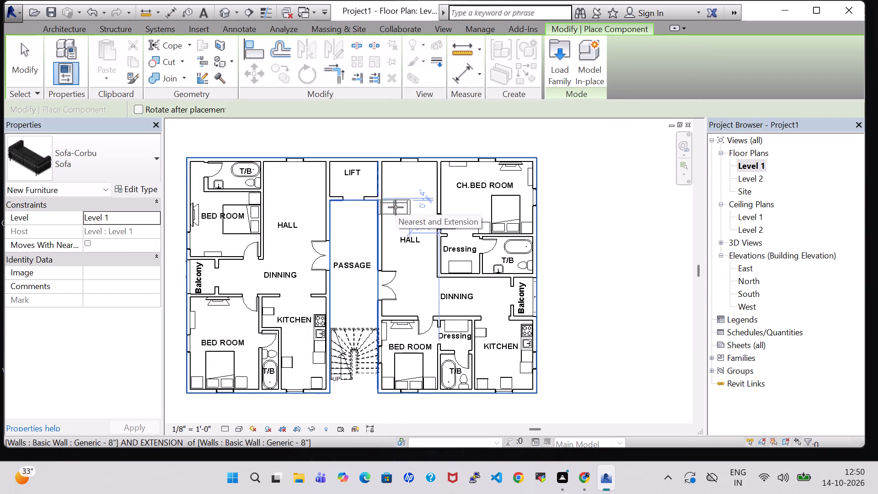
# Place a Sofa-Corbu upright against the right apartment hall's wall shared with CH.BED ROOM, just above the bedroom door.
pyautogui.scroll(2, 396, 207)
pyautogui.press('space')
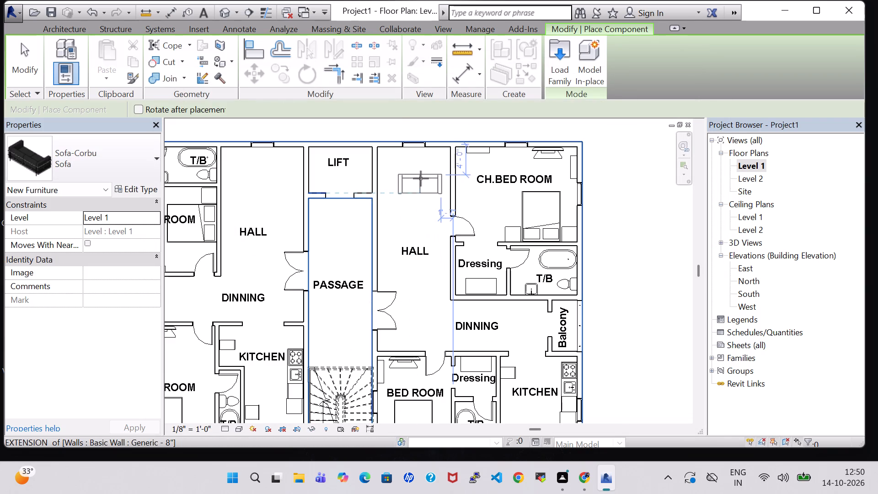
pyautogui.press('space')
pyautogui.press('space')
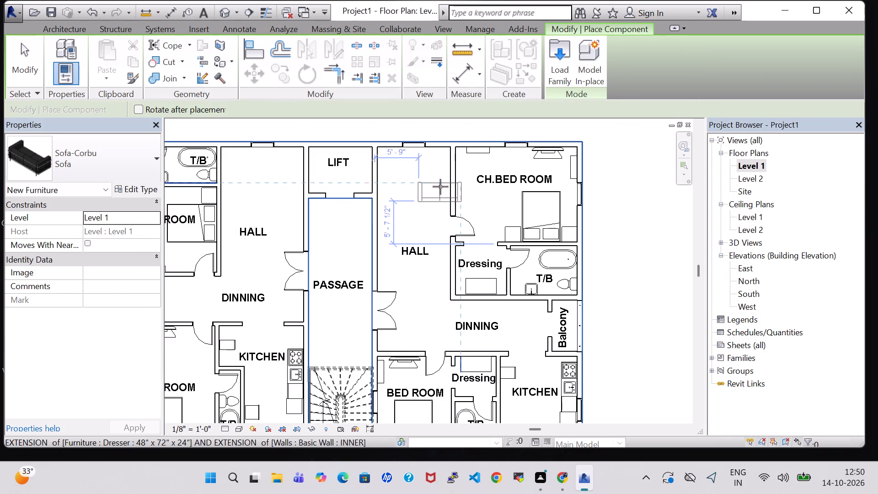
pyautogui.press('space')
pyautogui.press('space')
pyautogui.scroll(4, 429, 187)
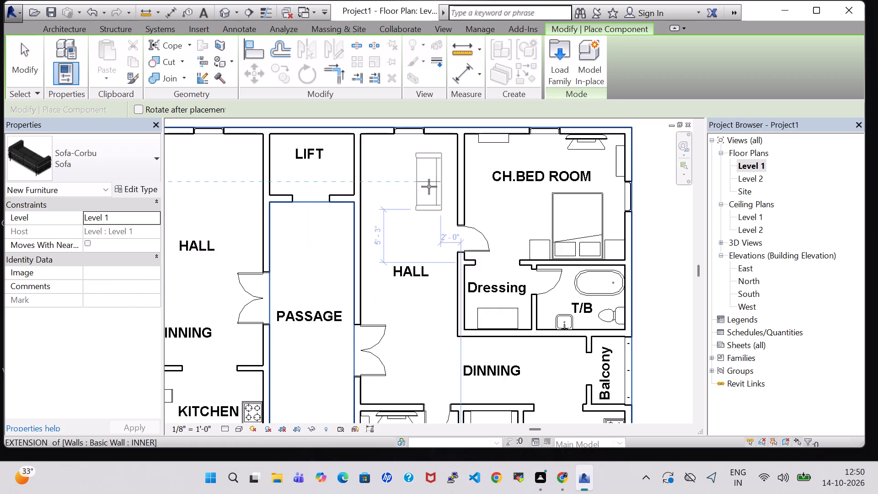
pyautogui.click(446, 183)
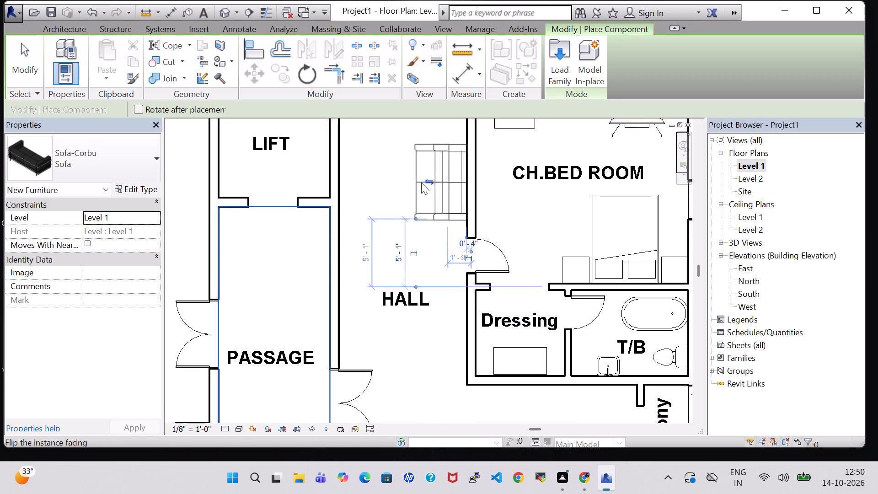
# Place a second Sofa-Corbu horizontally against the top wall of the right apartment's hall, under the window.
pyautogui.moveTo(414, 183); pyautogui.dragTo(418, 256, button='middle')
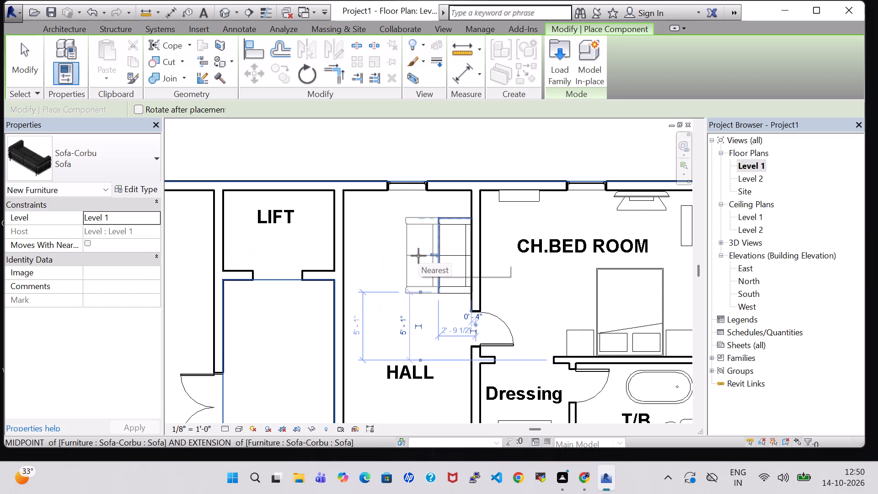
pyautogui.scroll(-1, 283, 270)
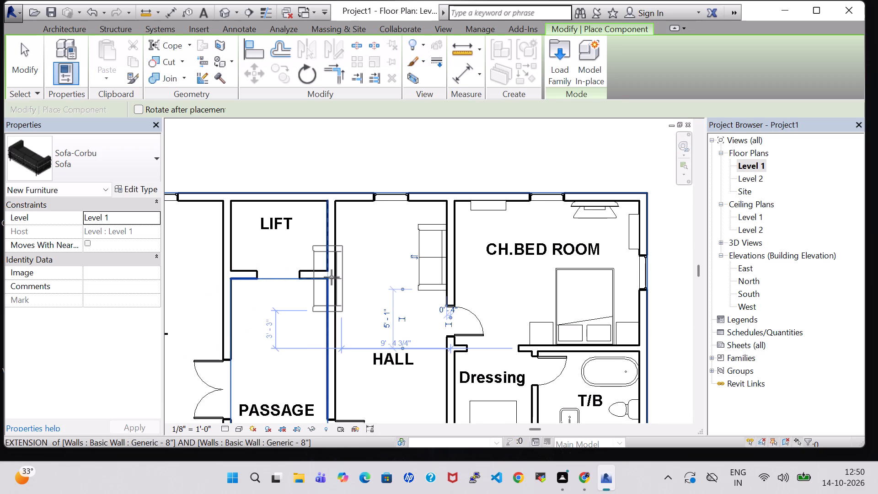
pyautogui.press('space')
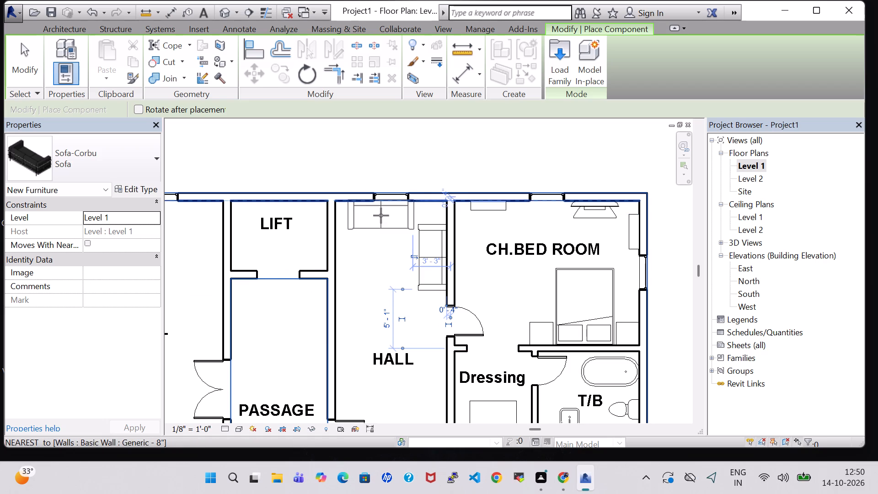
pyautogui.click(381, 215)
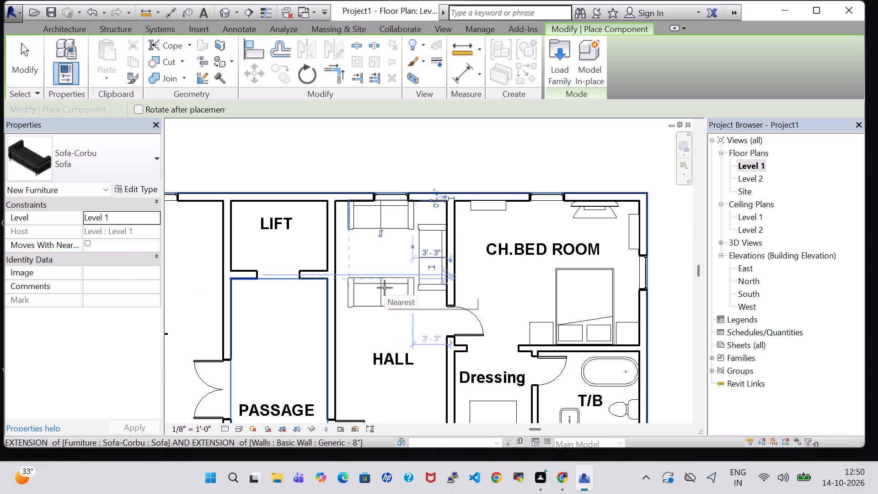
# Place a Sofa-Corbu upright against the left wall of the left apartment's hall, near its upper end.
pyautogui.scroll(-2, 385, 304)
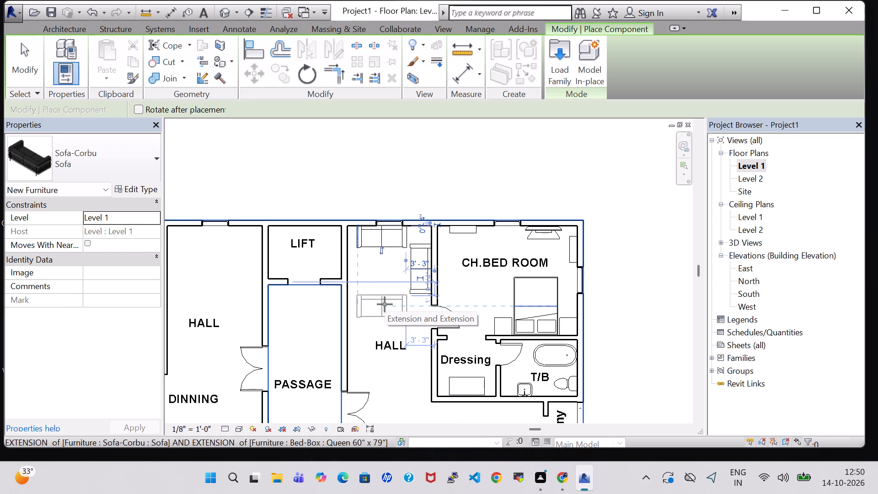
pyautogui.moveTo(385, 304); pyautogui.dragTo(448, 286, button='middle')
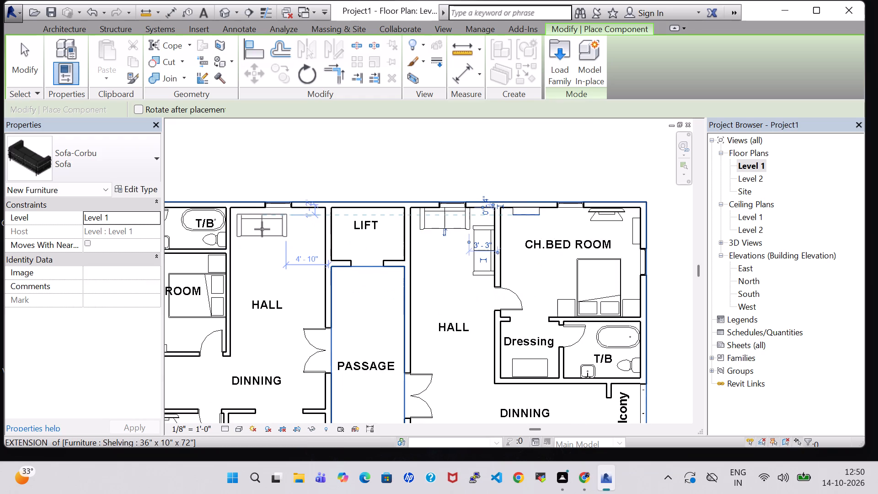
pyautogui.press('space')
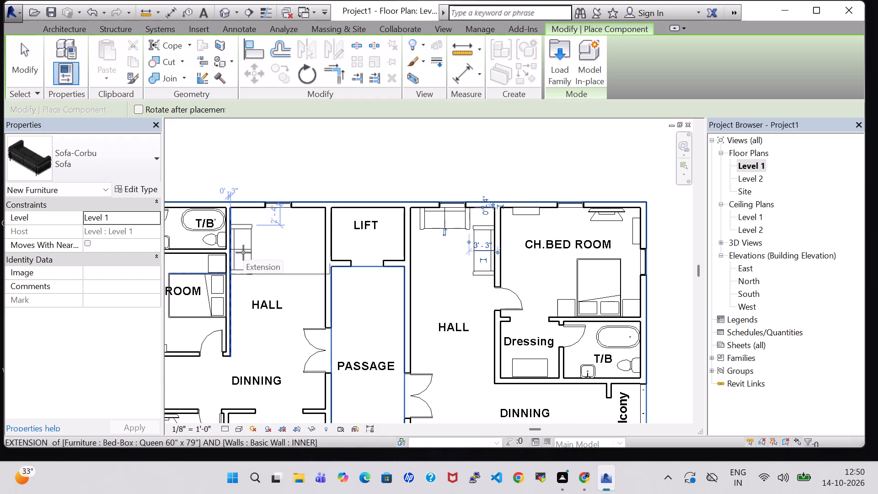
pyautogui.click(243, 252)
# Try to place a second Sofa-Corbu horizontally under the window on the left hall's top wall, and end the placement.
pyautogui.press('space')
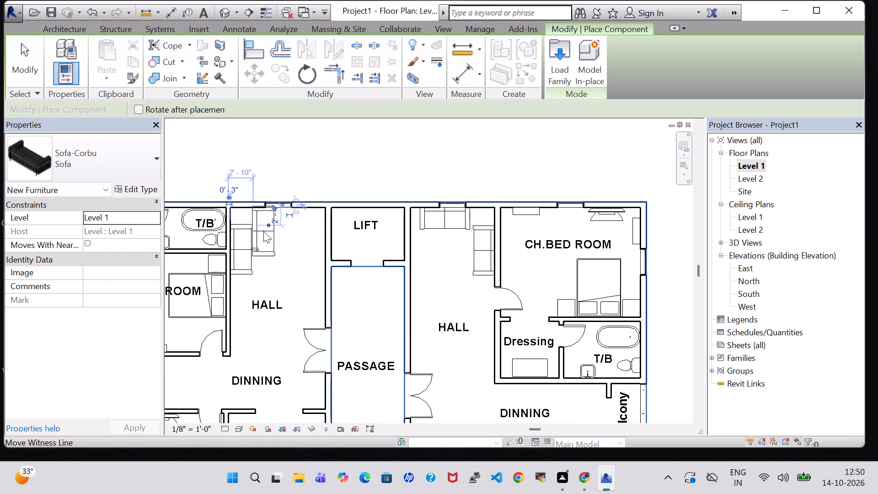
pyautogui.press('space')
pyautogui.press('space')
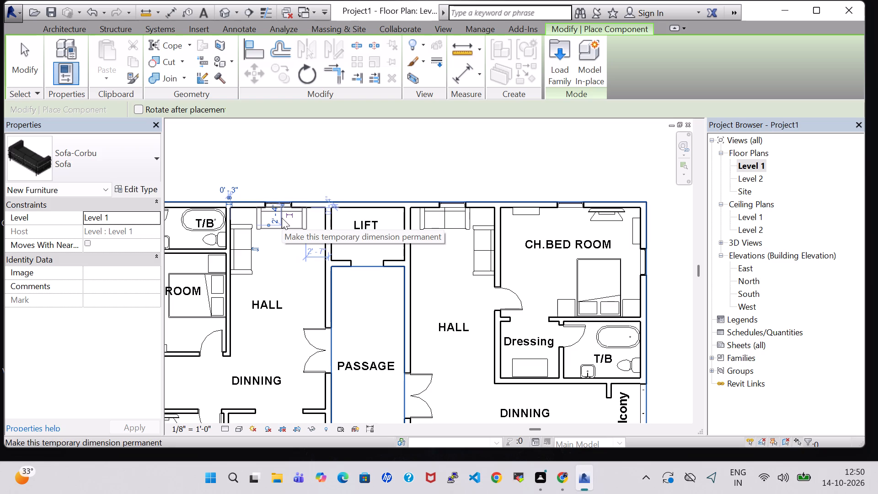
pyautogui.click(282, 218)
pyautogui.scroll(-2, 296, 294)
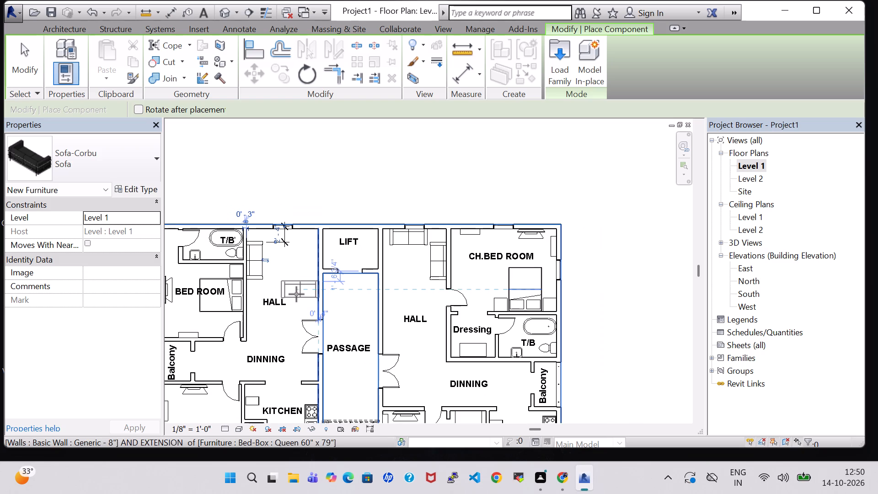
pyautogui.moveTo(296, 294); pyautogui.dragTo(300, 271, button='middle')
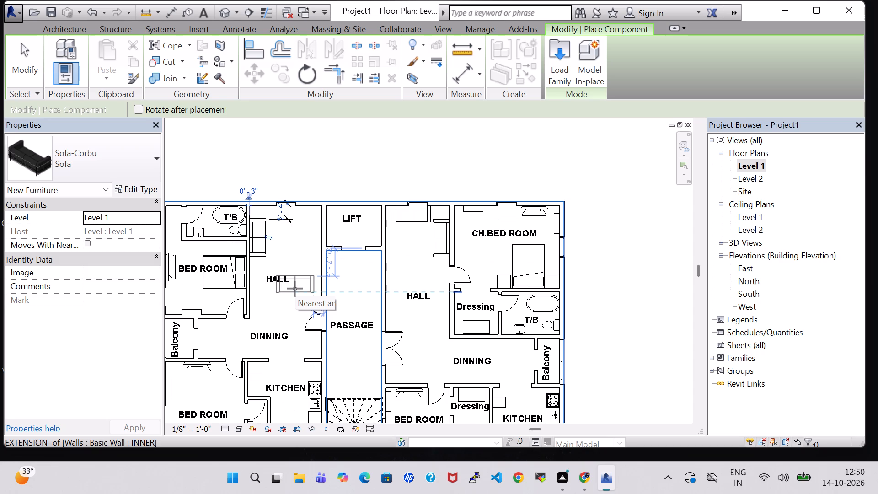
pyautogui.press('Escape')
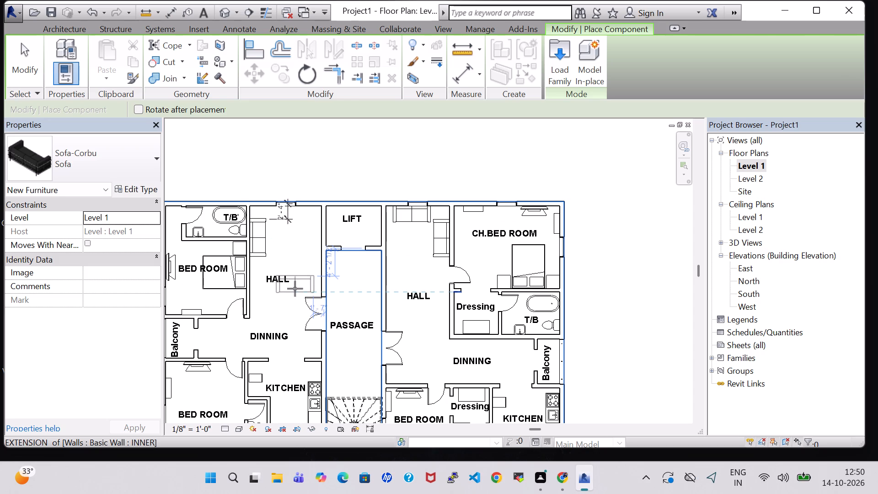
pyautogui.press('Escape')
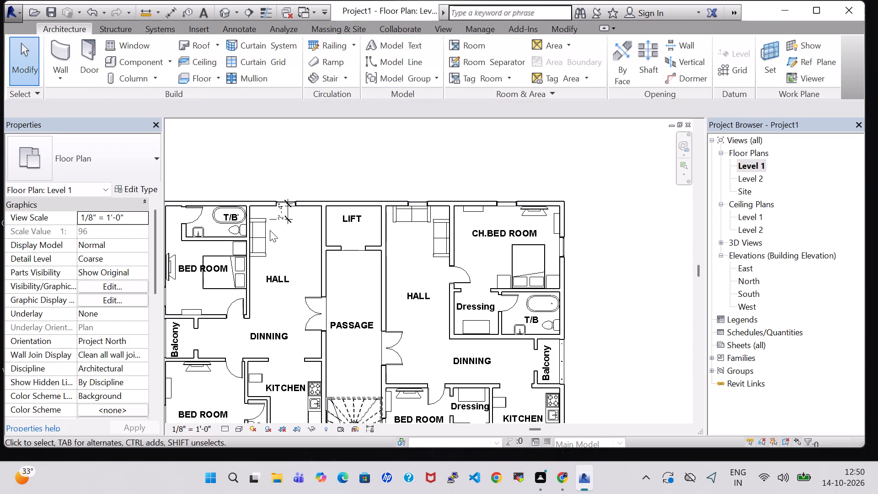
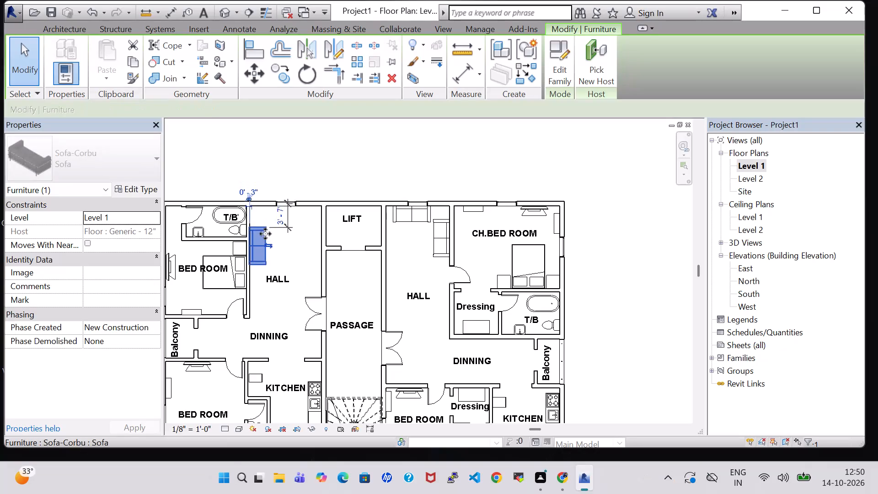
# Move the upright sofa down along the left hall's left wall, to about 5'-8" below the top wall.
pyautogui.press('Down')
pyautogui.press('Down')
pyautogui.press('Down')
pyautogui.press('Down')
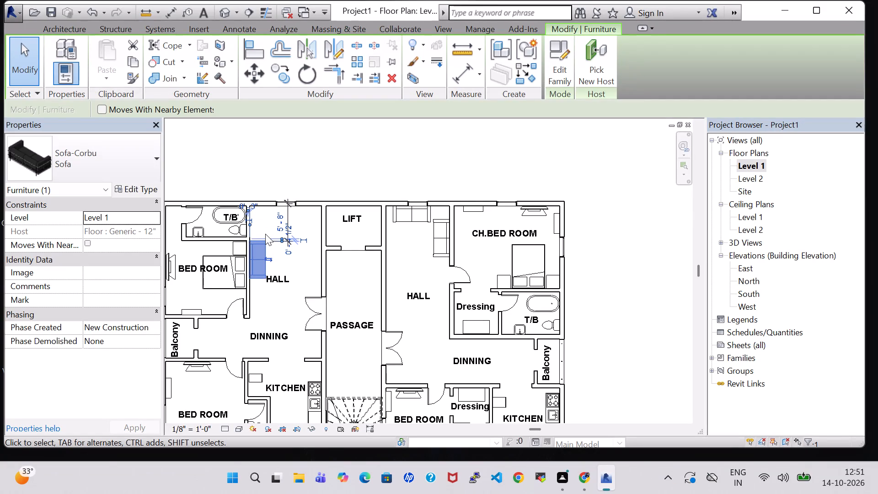
pyautogui.press('Escape')
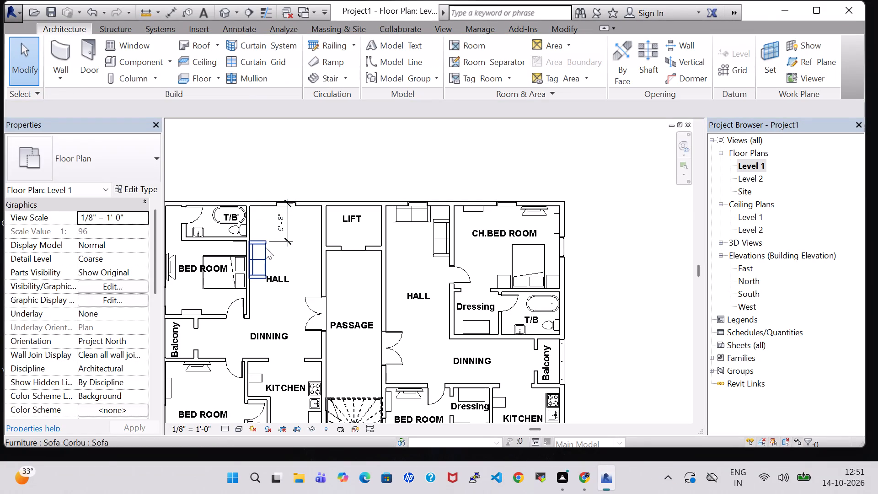
# Place a Sofa-Corbu horizontally under the window on the left hall's top wall and end the placement.
pyautogui.click(266, 247)
pyautogui.click(74, 30)
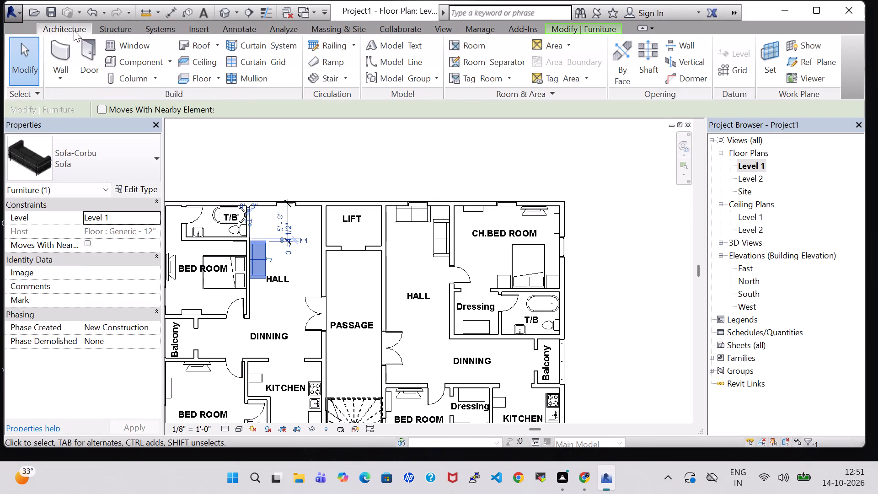
pyautogui.click(132, 59)
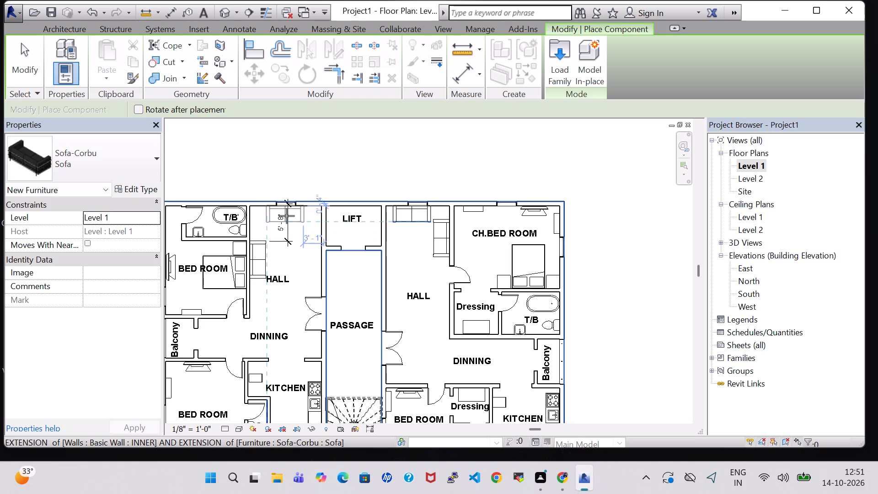
pyautogui.click(287, 216)
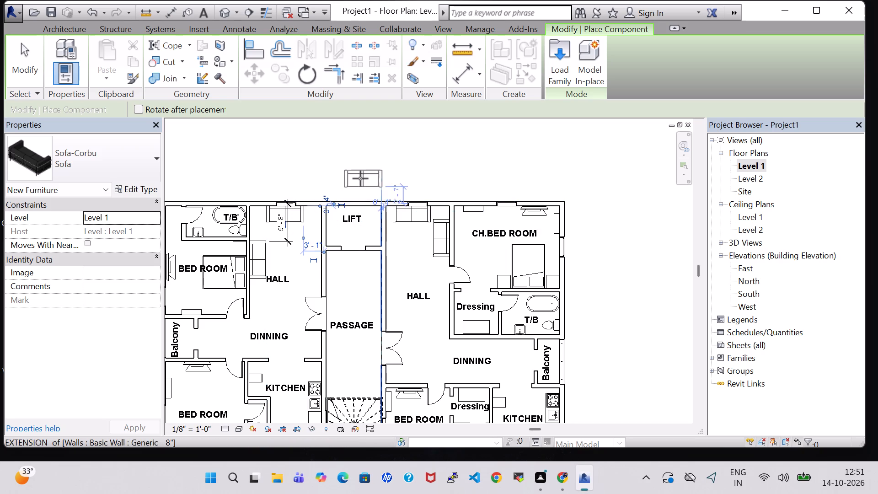
pyautogui.press('Escape')
pyautogui.press('Escape')
pyautogui.press('Escape')
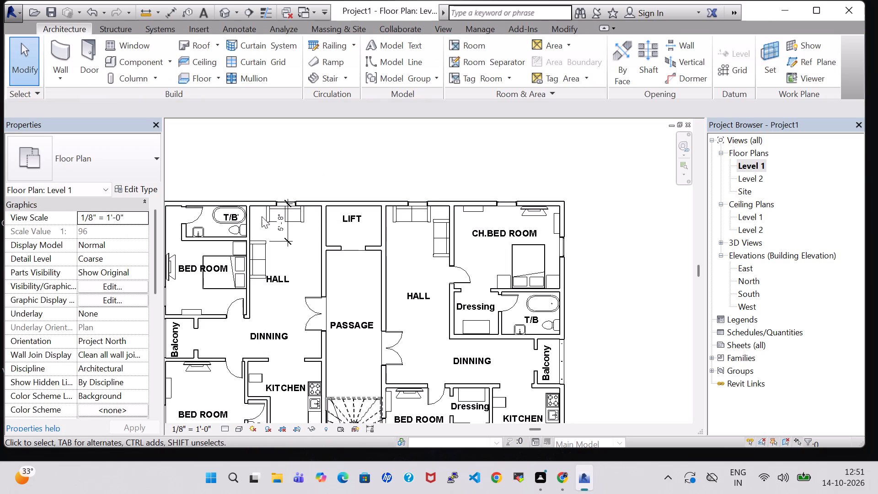
# Delete the stray 5'-8" dimension beside the left hall's sofas.
pyautogui.click(280, 230)
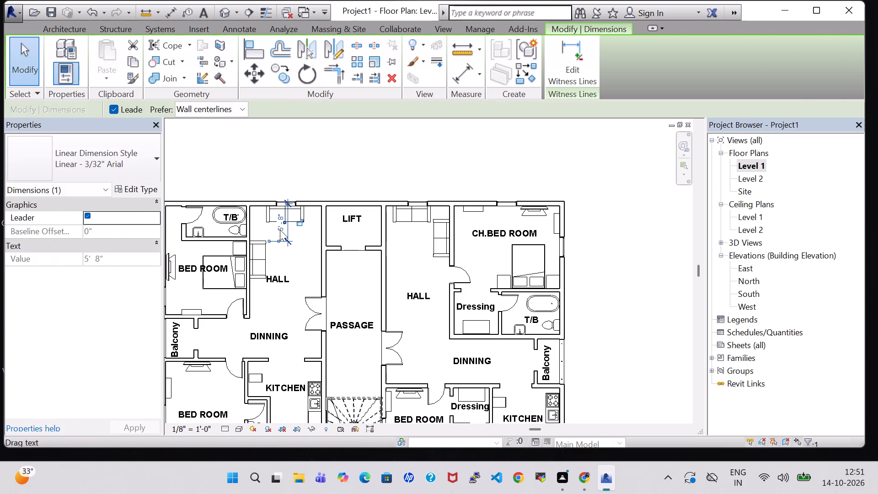
pyautogui.press('Delete')
pyautogui.click(347, 148)
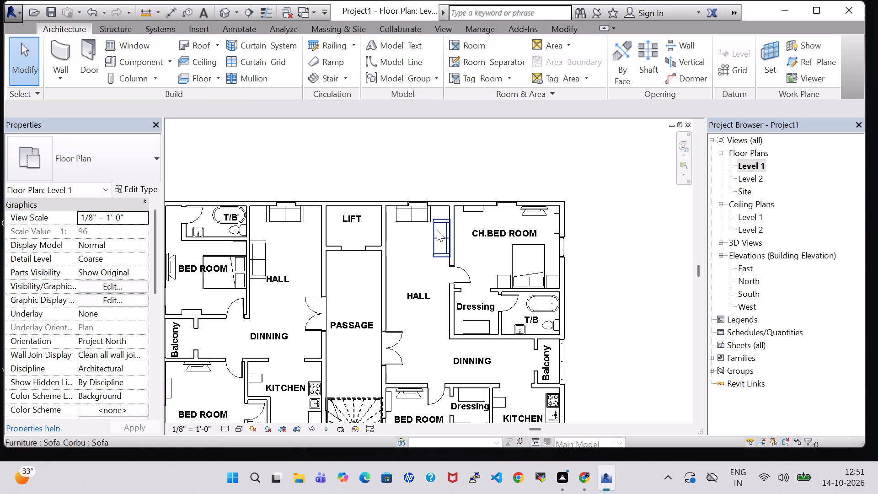
# Nudge the right hall's upright sofa slightly down along the CH.BED ROOM wall.
pyautogui.click(437, 230)
pyautogui.press('Down')
pyautogui.press('Down')
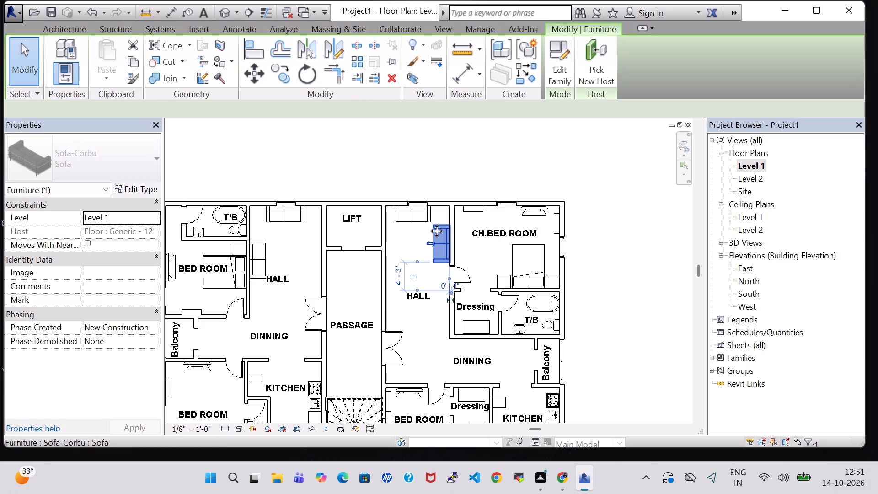
pyautogui.press('Left')
pyautogui.press('Right')
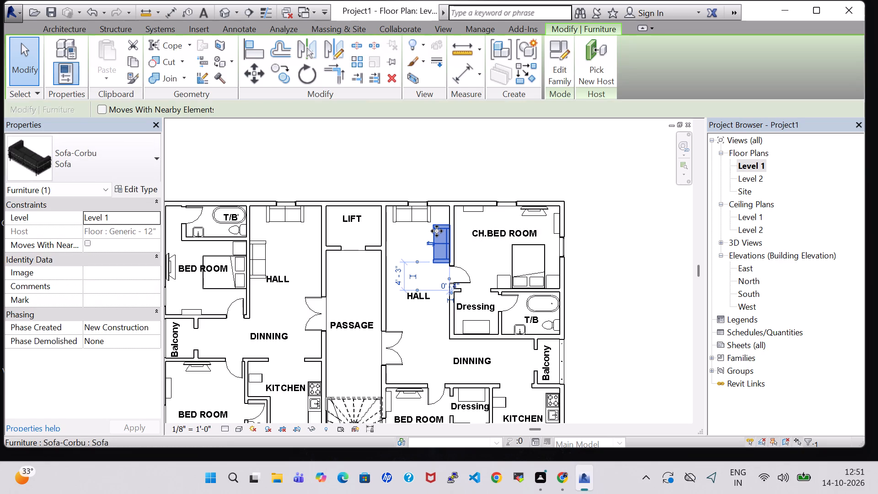
pyautogui.click(423, 160)
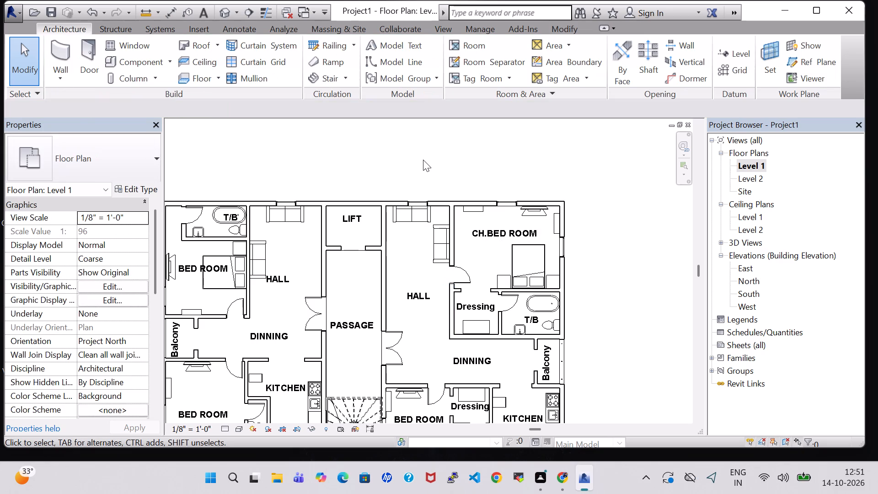
# Load the Table-Round family from the library's Furniture Tables folder for component placement.
pyautogui.scroll(-1, 455, 148)
pyautogui.moveTo(594, 215); pyautogui.dragTo(593, 202, button='middle')
pyautogui.click(141, 57)
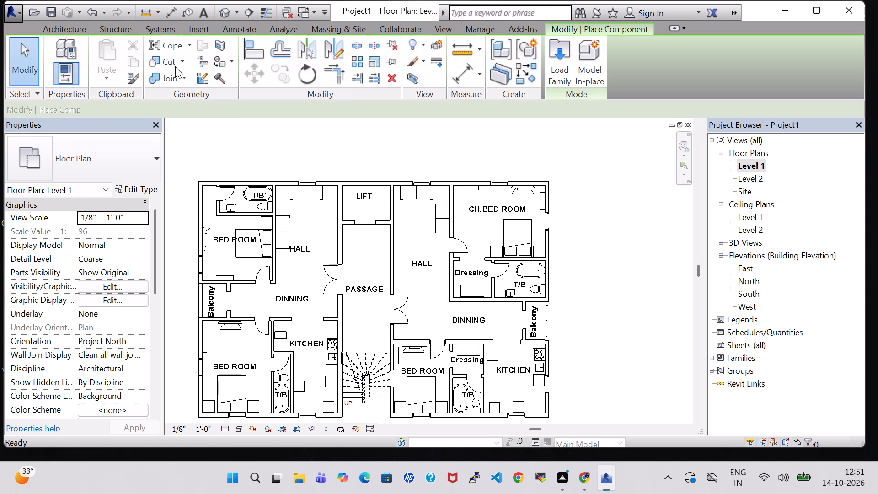
pyautogui.click(558, 64)
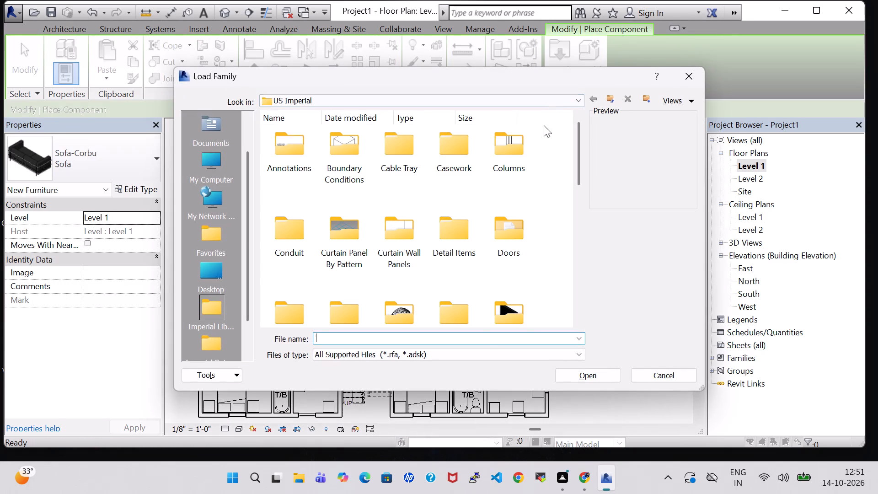
pyautogui.doubleClick(521, 318)
pyautogui.doubleClick(437, 159)
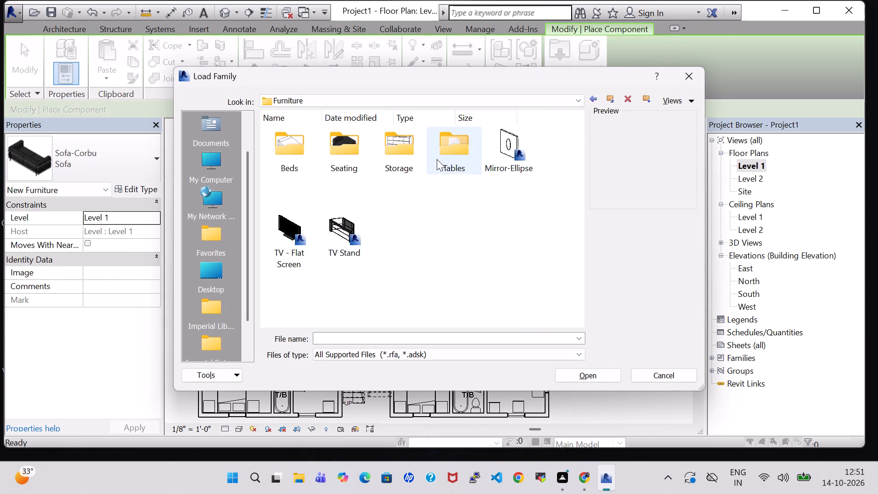
pyautogui.click(294, 294)
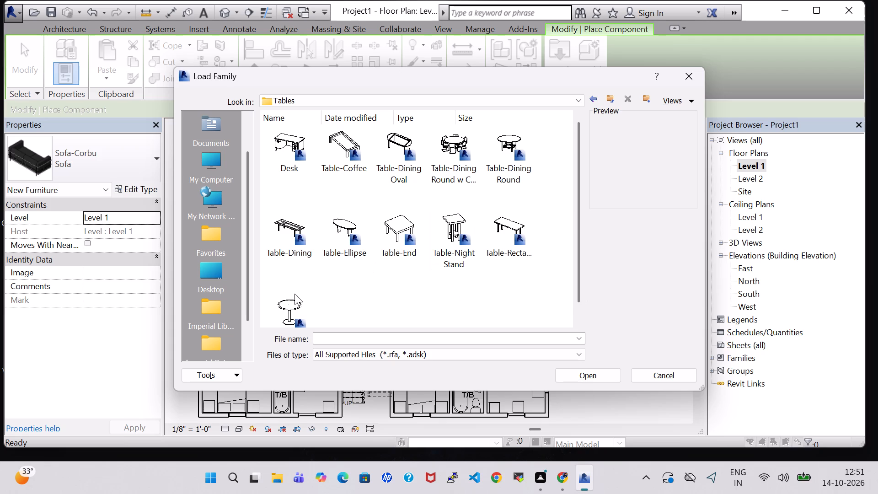
pyautogui.click(296, 307)
pyautogui.click(599, 376)
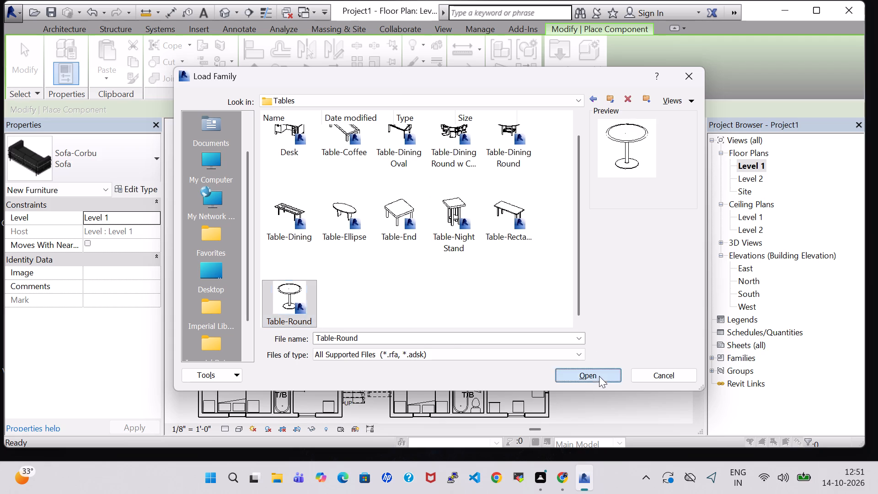
# Place a 36" diameter Table-Round in the right hall's upper corner, between its two sofas.
pyautogui.scroll(5, 413, 235)
pyautogui.moveTo(411, 220); pyautogui.dragTo(408, 280, button='middle')
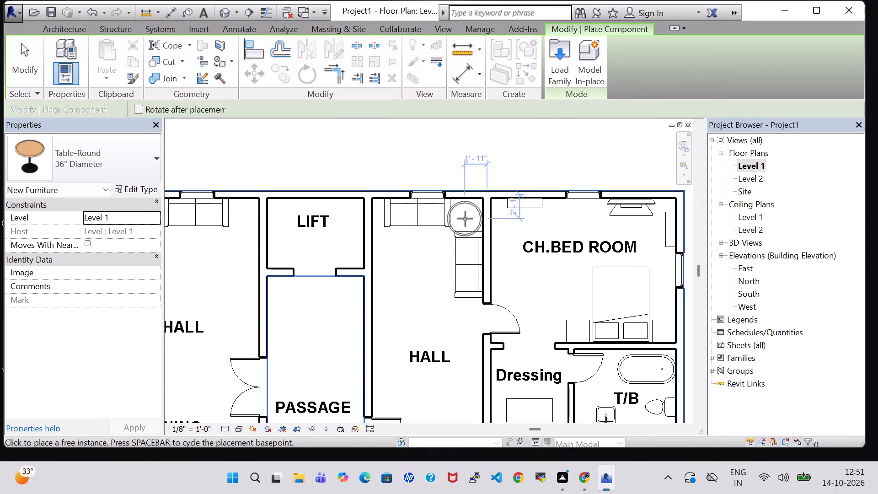
pyautogui.click(465, 218)
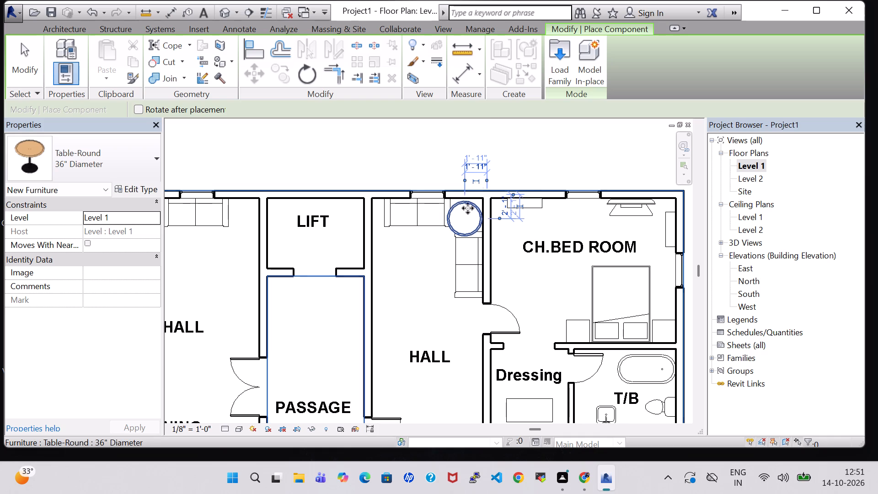
# Place a second 36" Table-Round between the left hall's two sofas, near the upper-left corner, and end the placement.
pyautogui.scroll(-3, 469, 178)
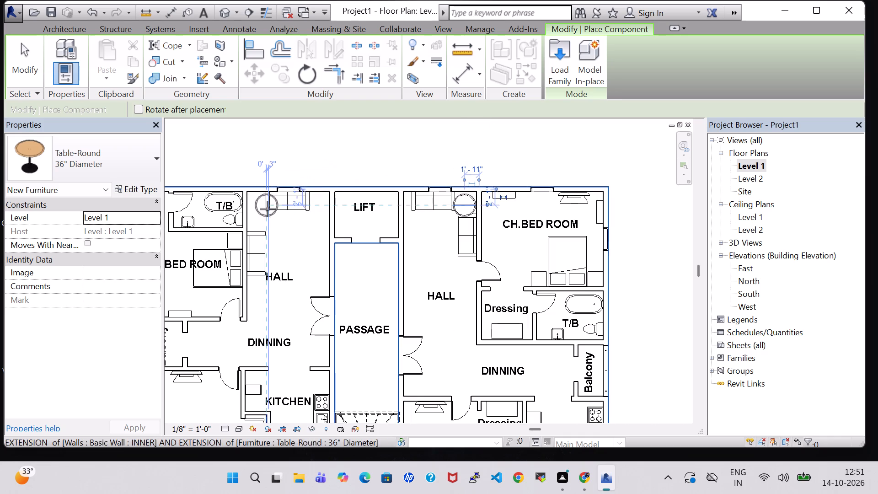
pyautogui.scroll(3, 262, 214)
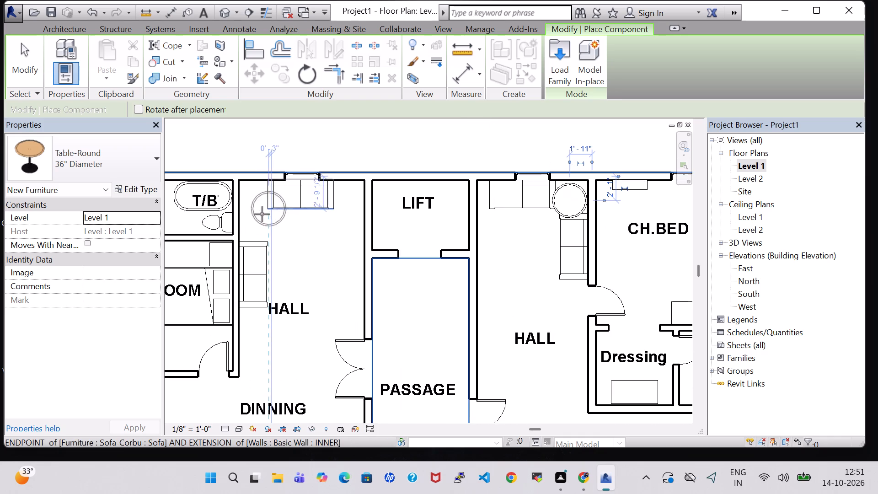
pyautogui.click(257, 214)
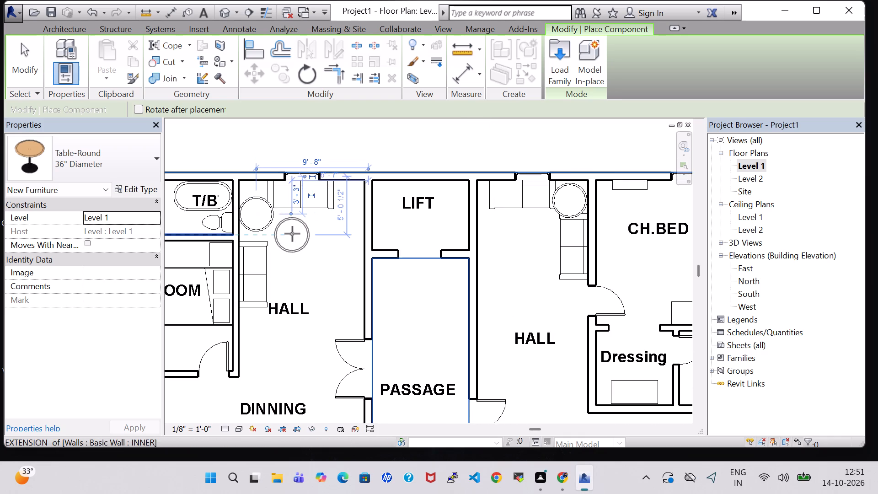
pyautogui.press('Escape')
pyautogui.press('Escape')
# Shift the left hall's horizontal sofa away from the round table, to about 2'-1" from the LIFT wall and slightly lower.
pyautogui.click(298, 207)
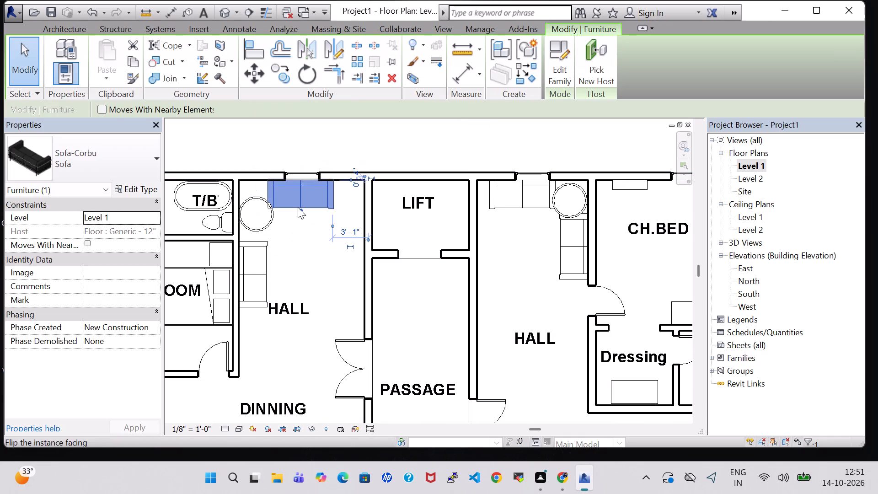
pyautogui.press('Right')
pyautogui.press('Right')
pyautogui.press('Right')
pyautogui.press('Right')
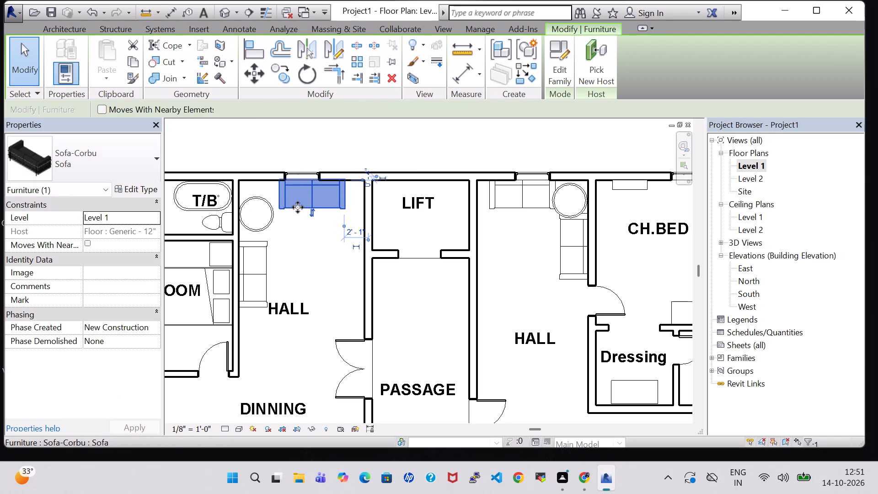
pyautogui.press('Down')
pyautogui.press('Right')
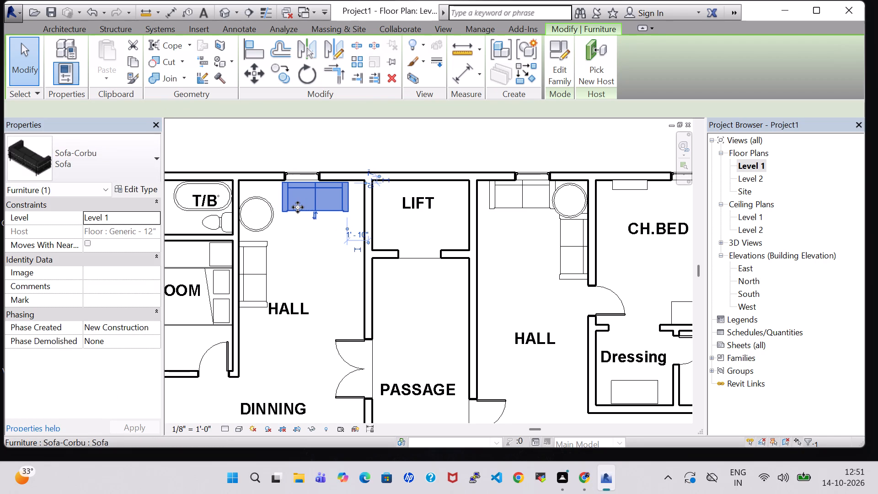
pyautogui.press('Left')
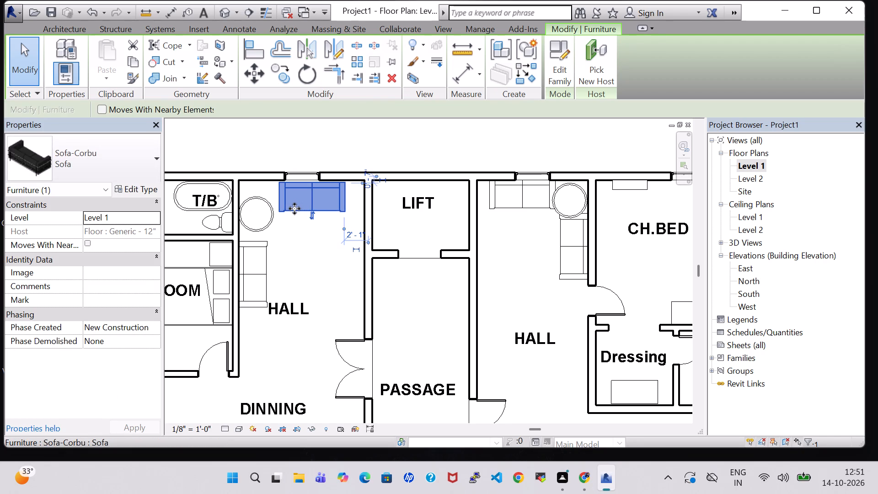
# Move the left hall's round table up into the corner, about 2'-0" from the top wall, and slightly right.
pyautogui.click(253, 198)
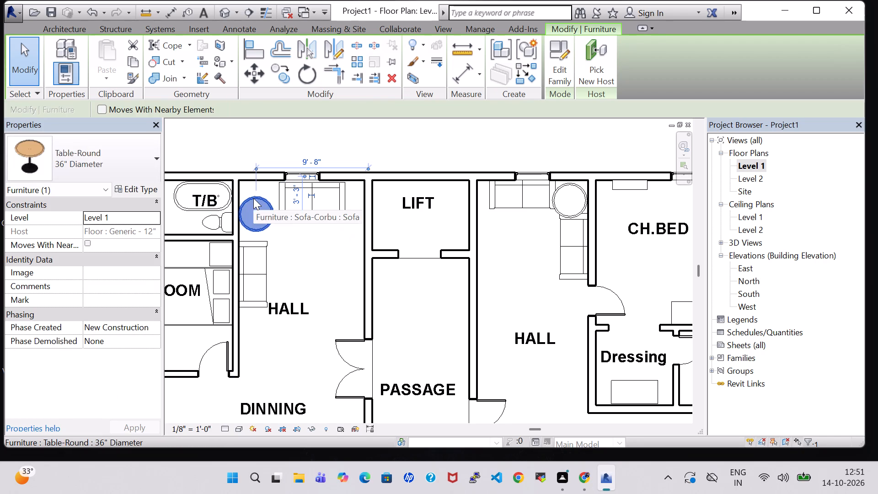
pyautogui.press('Up')
pyautogui.press('Up')
pyautogui.press('Up')
pyautogui.press('Up')
pyautogui.press('Up')
pyautogui.press('Right')
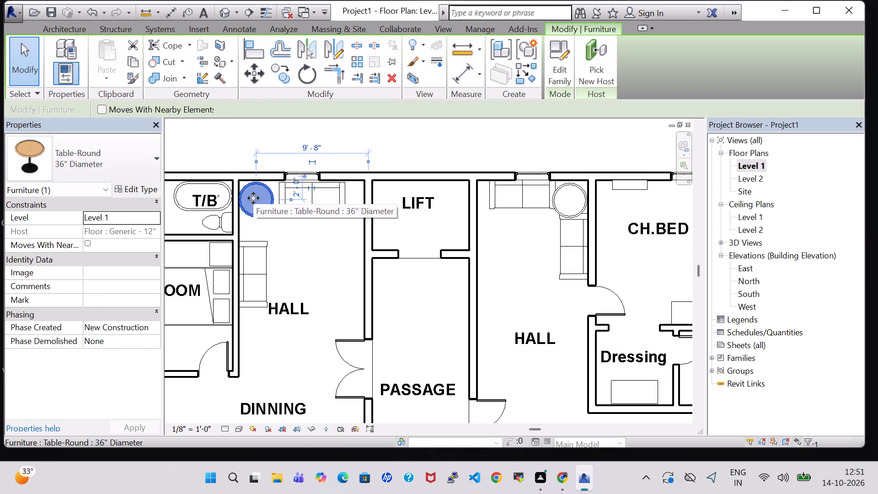
# Move the left hall's upright sofa up along its wall towards the round table, to about 4'-2" from the top wall.
pyautogui.click(257, 239)
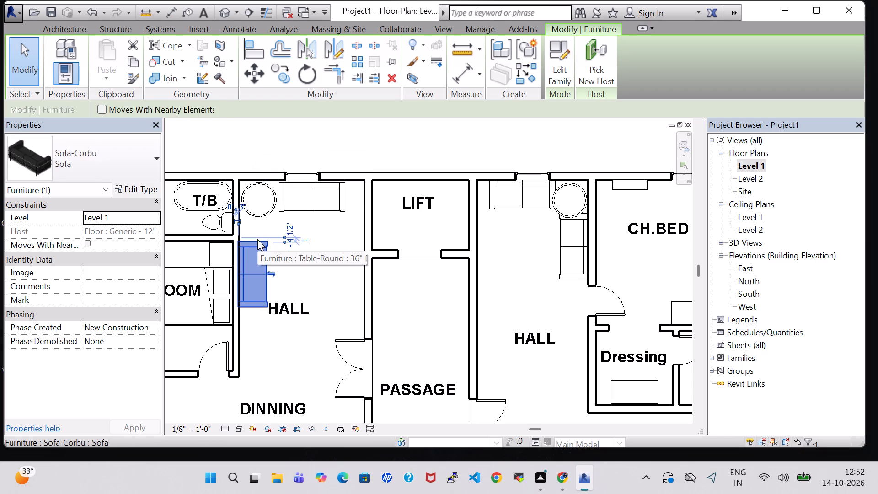
pyautogui.press('Up')
pyautogui.press('Up')
pyautogui.press('Up')
pyautogui.press('Up')
pyautogui.press('Up')
pyautogui.press('Up')
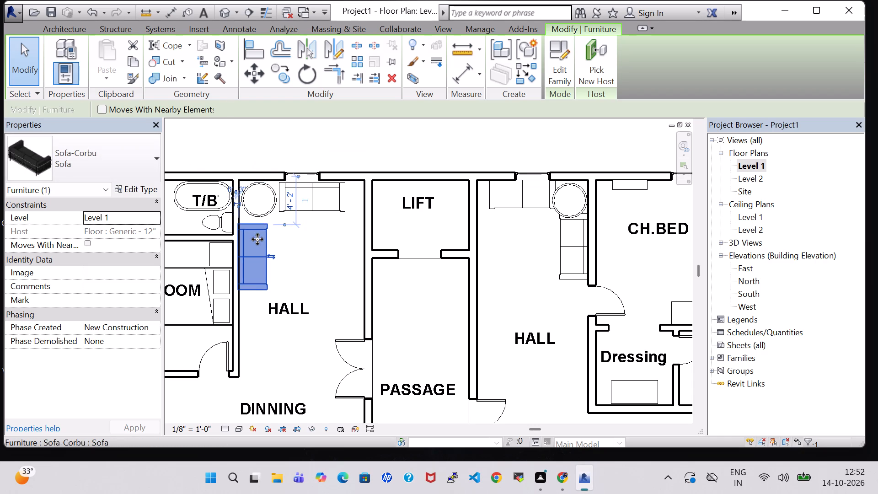
pyautogui.click(458, 138)
# Shift the right hall's horizontal sofa slightly down and left, to about 3'-9" from the CH.BED ROOM wall.
pyautogui.scroll(-1, 458, 138)
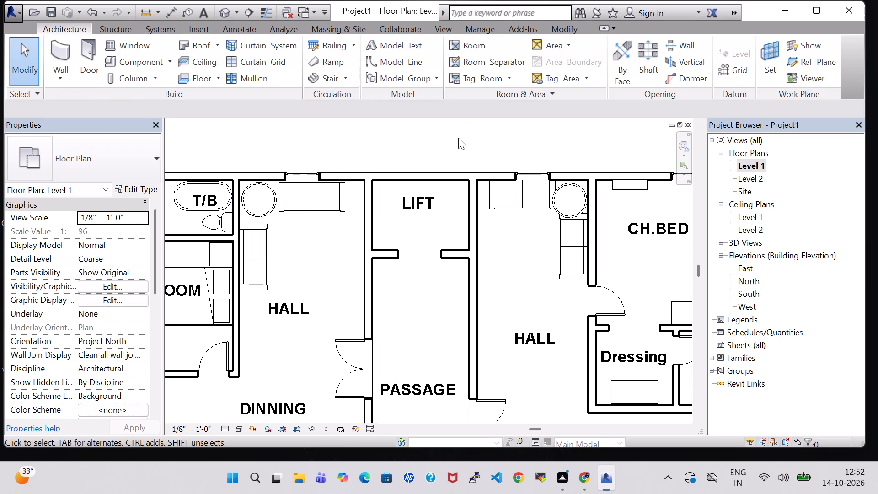
pyautogui.moveTo(458, 138); pyautogui.dragTo(362, 149, button='middle')
pyautogui.click(428, 206)
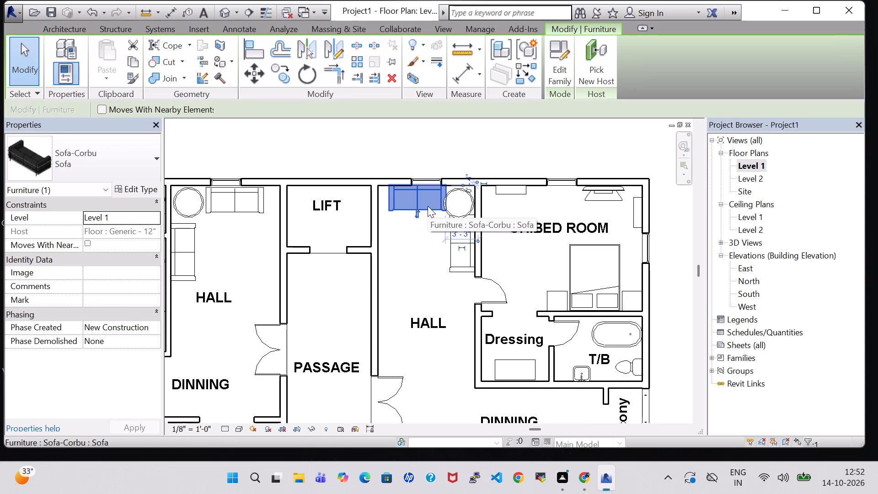
pyautogui.press('Down')
pyautogui.press('Left')
pyautogui.press('Left')
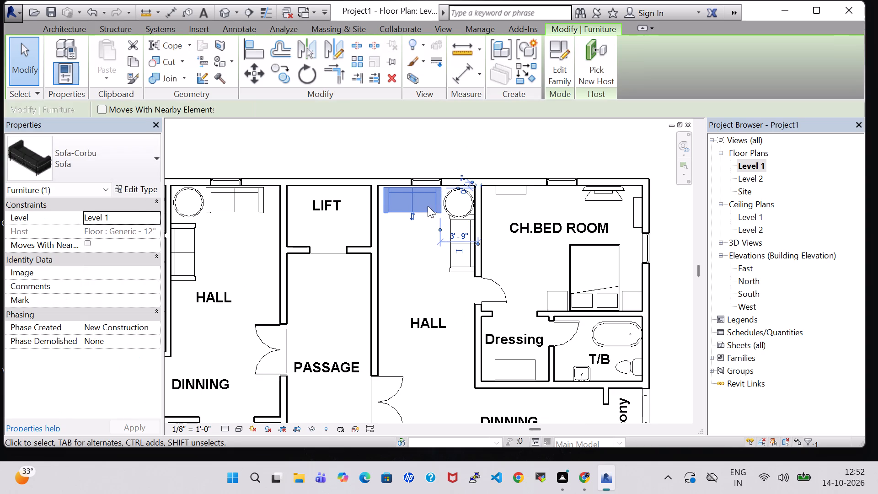
# Move the right hall's upright sofa down the CH.BED ROOM wall, just clear of the round table.
pyautogui.click(458, 267)
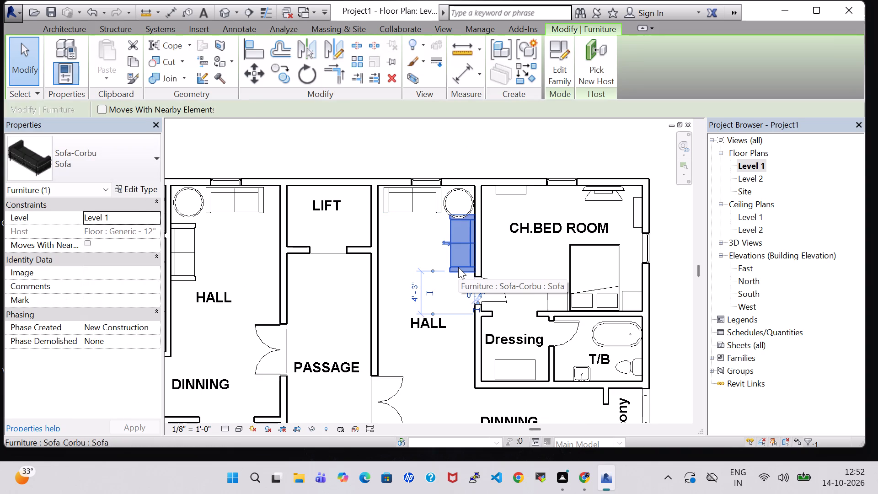
pyautogui.press('Down')
pyautogui.press('Down')
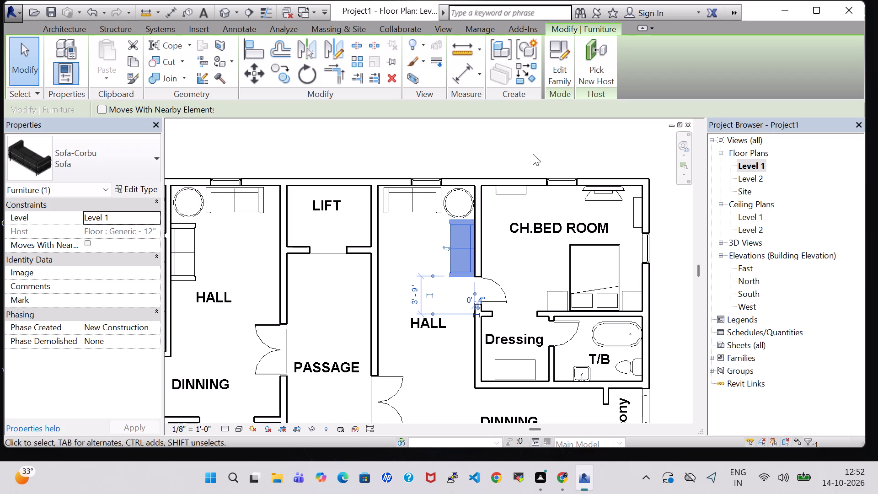
pyautogui.click(535, 132)
# Nudge the right hall's round table slightly up towards the top wall.
pyautogui.click(461, 192)
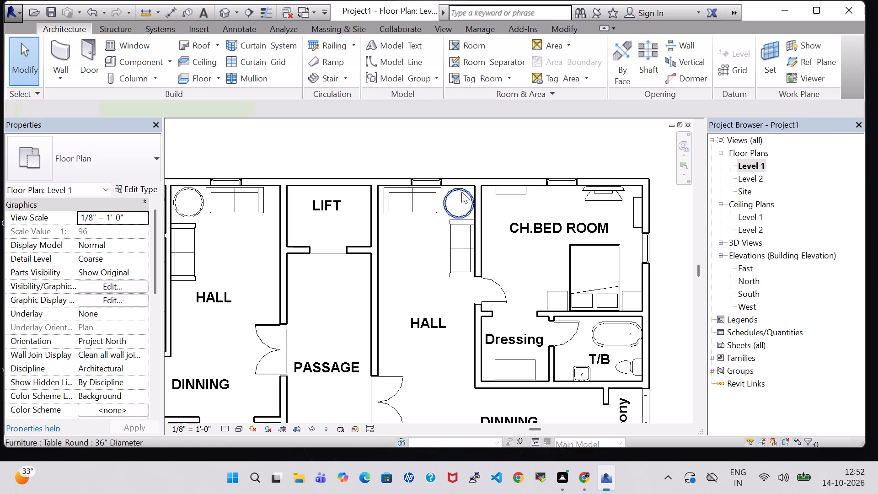
pyautogui.press('Up')
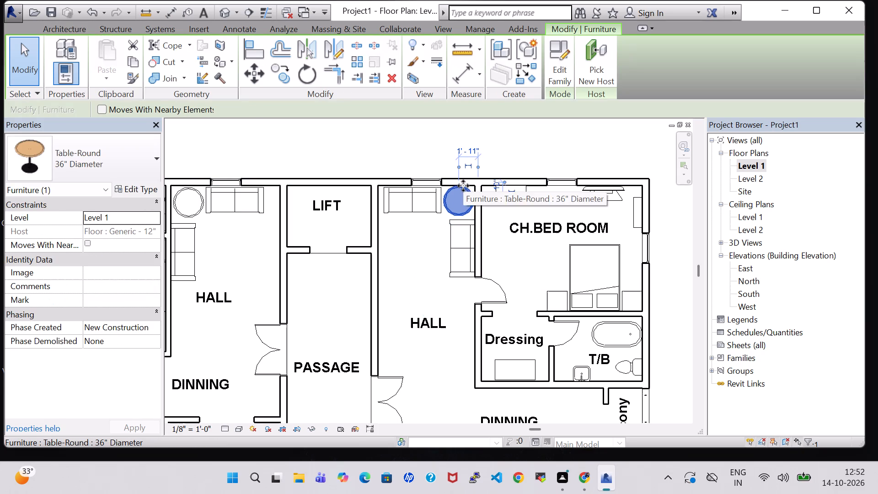
pyautogui.click(487, 159)
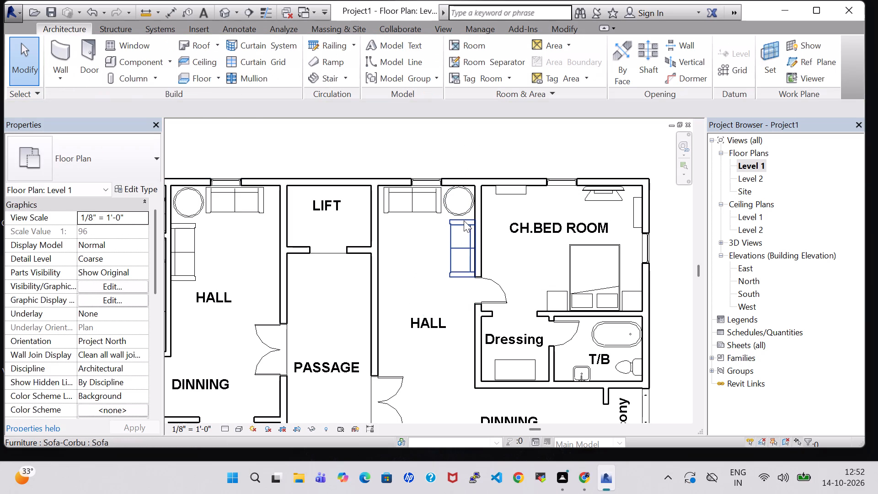
# Nudge the right hall's upright sofa up and left, to about 4'-0" from the Dressing wall and 0'-7" from the CH.BED ROOM wall.
pyautogui.click(464, 221)
pyautogui.press('Up')
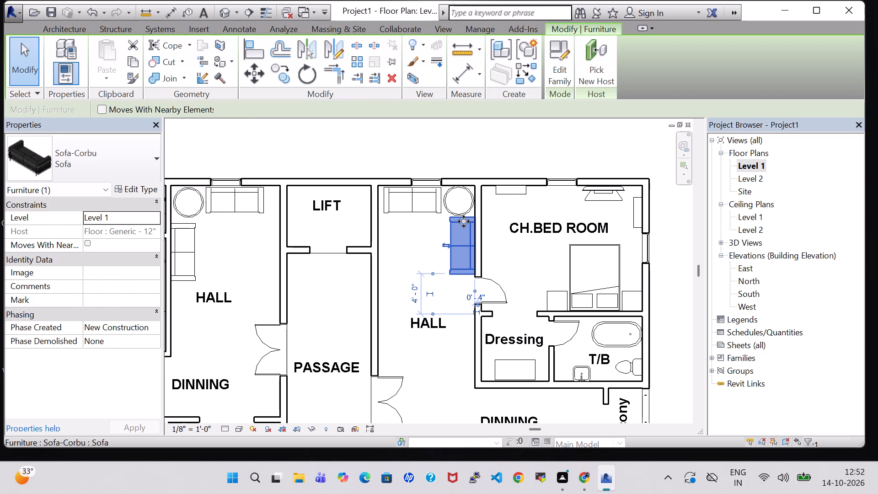
pyautogui.press('Left')
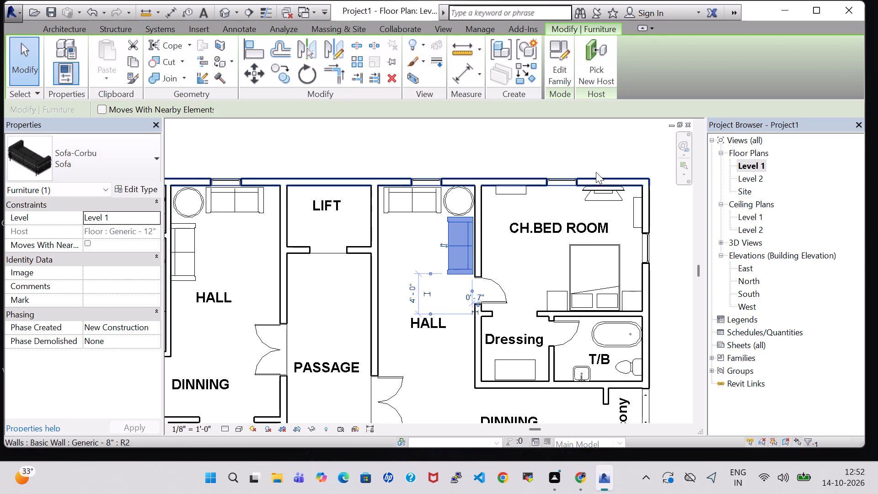
pyautogui.click(550, 147)
# Examine the furnished rooms from above in the 3D view, and return to the Level 1 floor plan.
pyautogui.click(221, 13)
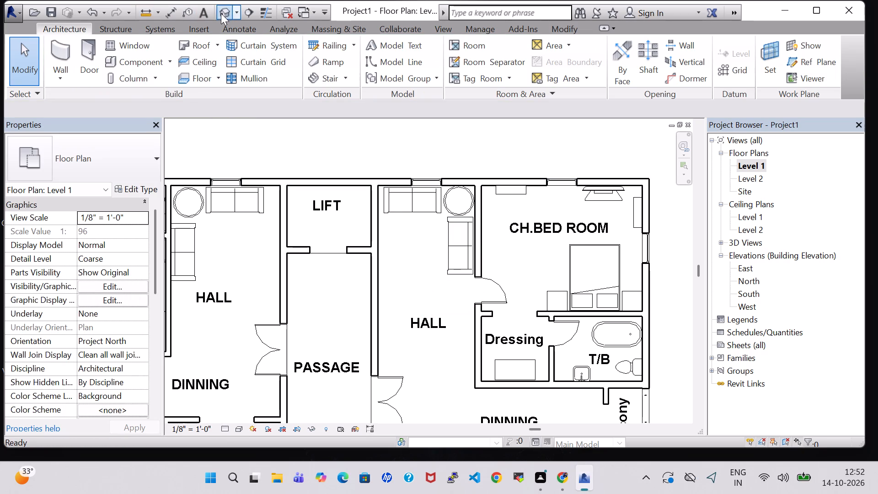
pyautogui.keyDown('shift'); pyautogui.moveTo(479, 177); pyautogui.dragTo(479, 188, button='middle'); pyautogui.keyUp('shift')
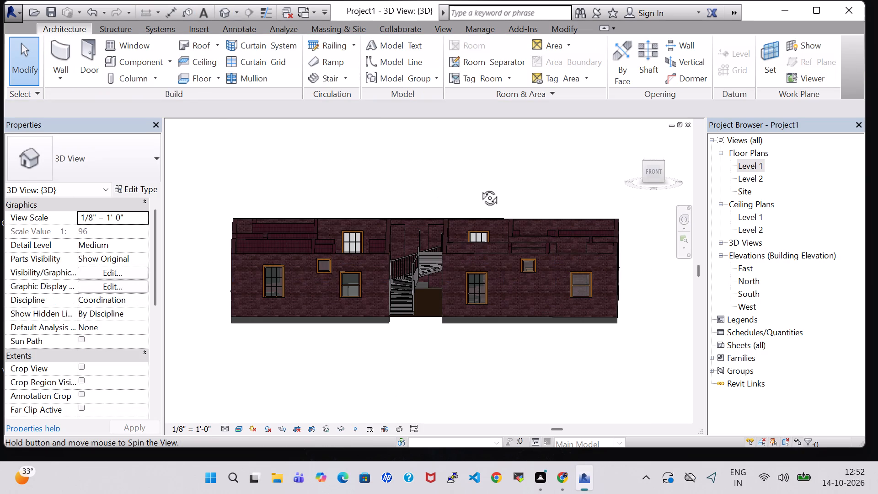
pyautogui.keyDown('shift'); pyautogui.moveTo(479, 188); pyautogui.dragTo(481, 286, button='middle'); pyautogui.keyUp('shift')
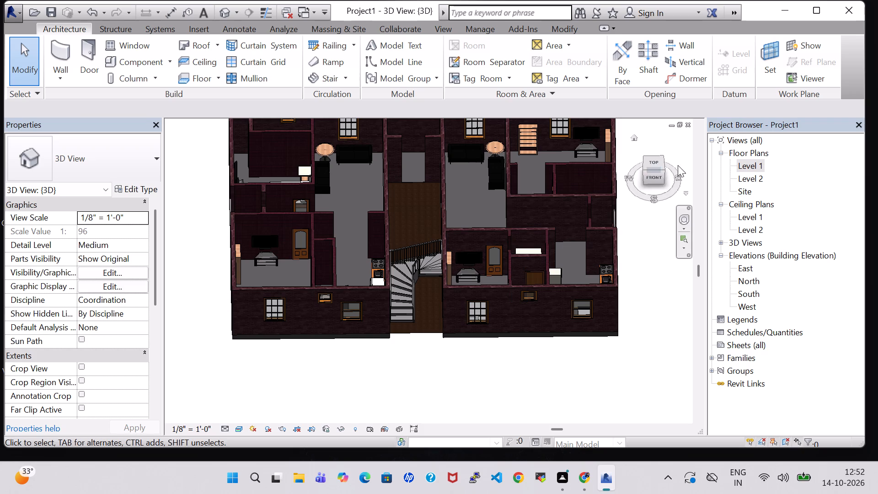
pyautogui.doubleClick(747, 168)
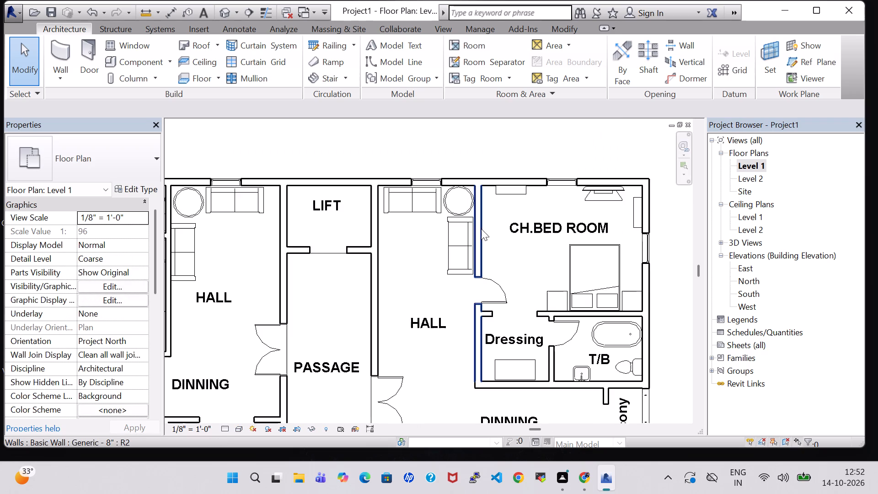
# Load the Table-Dining Oval family from the US Imperial Furniture Tables library for component placement.
pyautogui.scroll(-1, 479, 230)
pyautogui.click(150, 63)
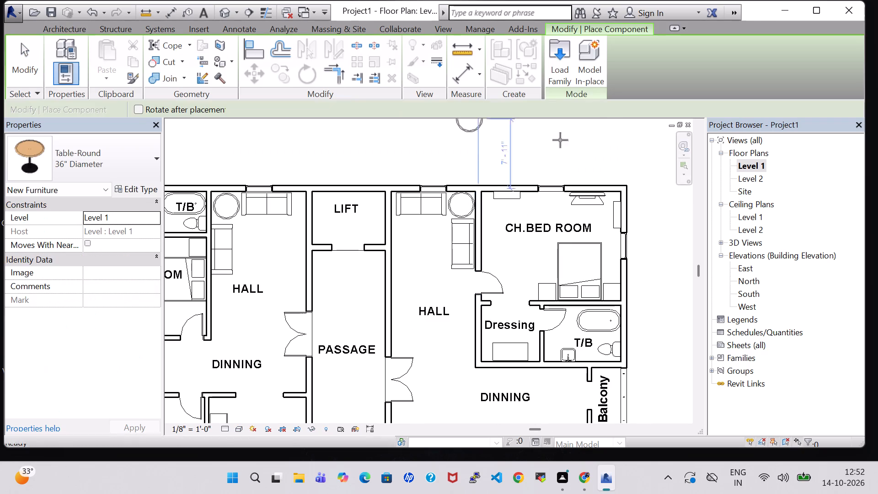
pyautogui.click(547, 73)
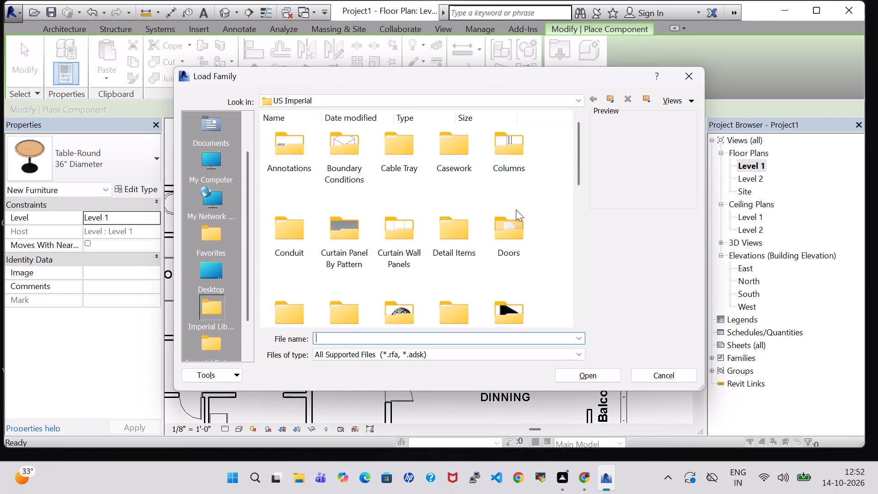
pyautogui.scroll(-1, 512, 213)
pyautogui.doubleClick(512, 199)
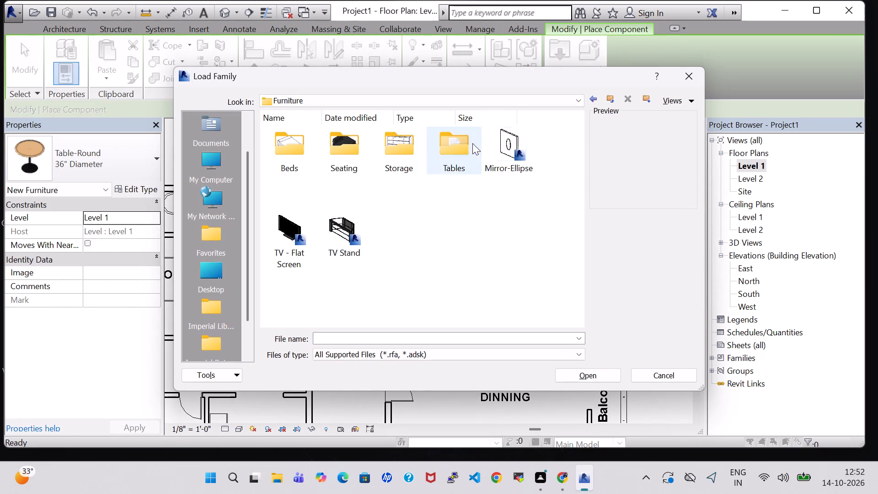
pyautogui.doubleClick(471, 143)
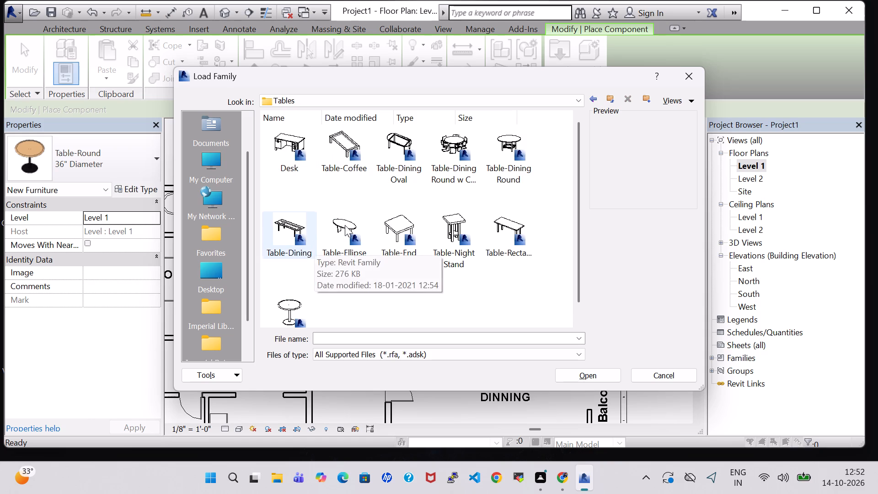
pyautogui.click(414, 143)
pyautogui.click(594, 376)
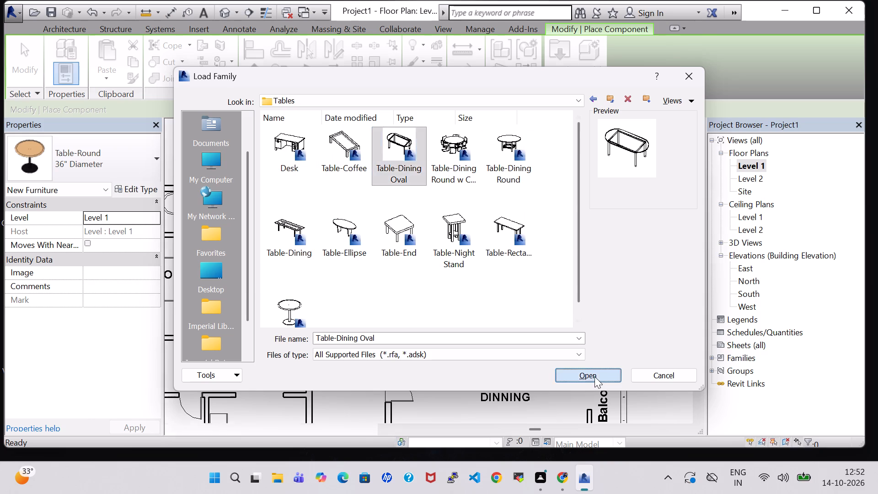
# Place an upright 36" x 72" Table-Dining Oval beside the upright sofa in each hall, the right hall first.
pyautogui.press('space')
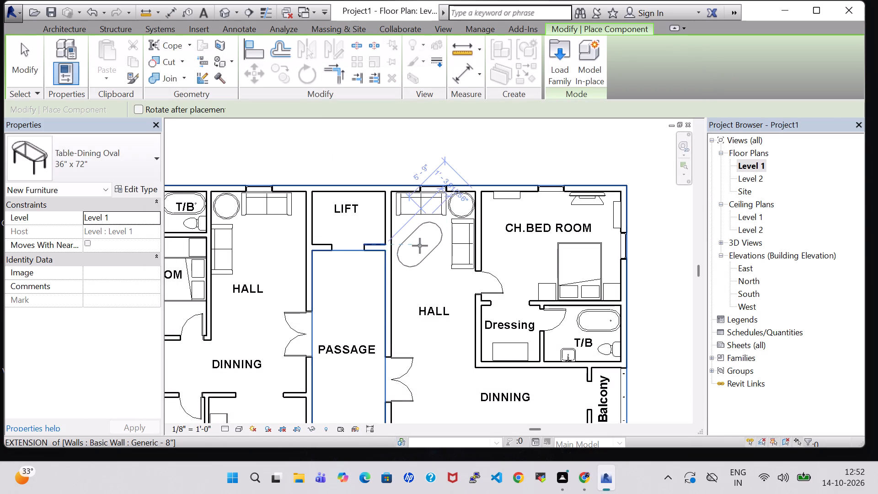
pyautogui.press('space')
pyautogui.click(427, 241)
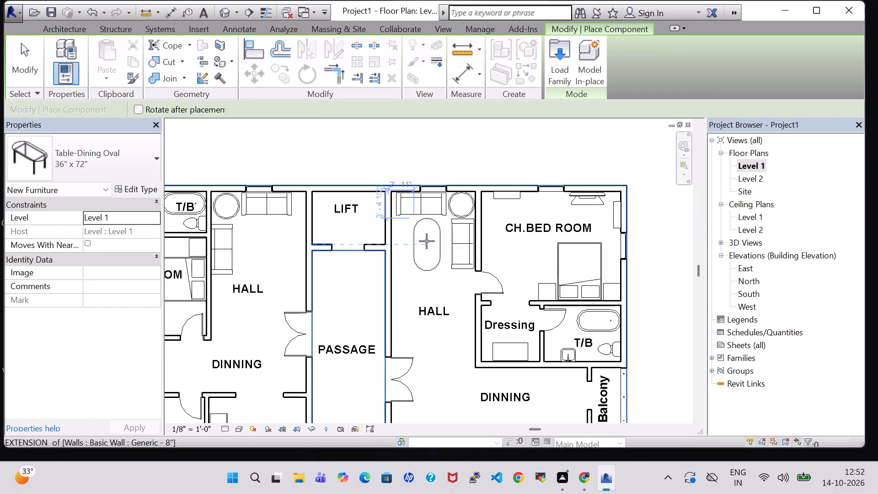
pyautogui.click(259, 254)
pyautogui.press('Escape')
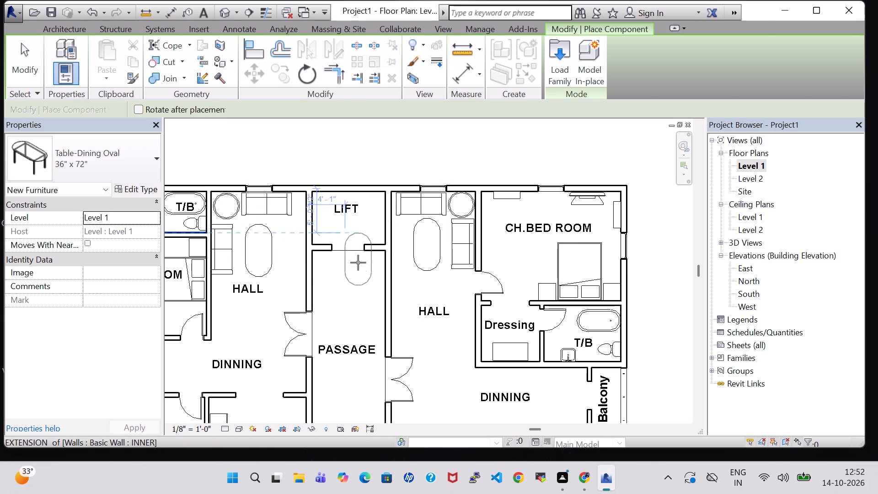
pyautogui.press('Escape')
pyautogui.press('Escape')
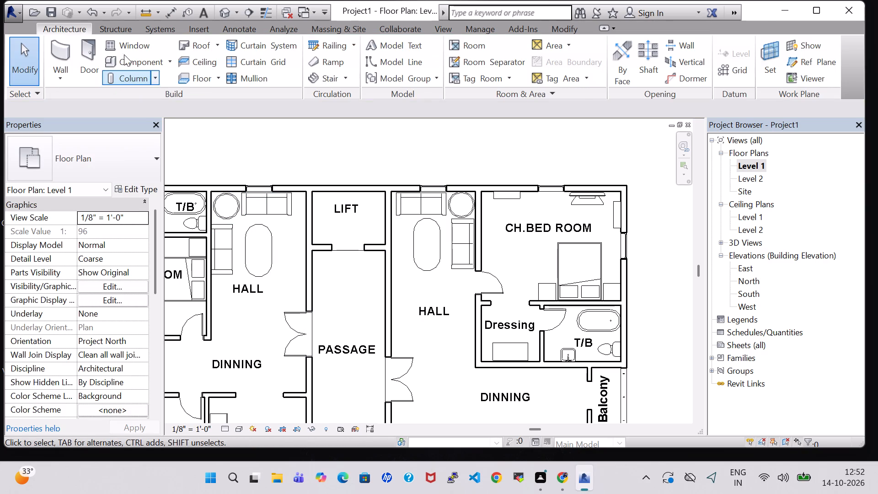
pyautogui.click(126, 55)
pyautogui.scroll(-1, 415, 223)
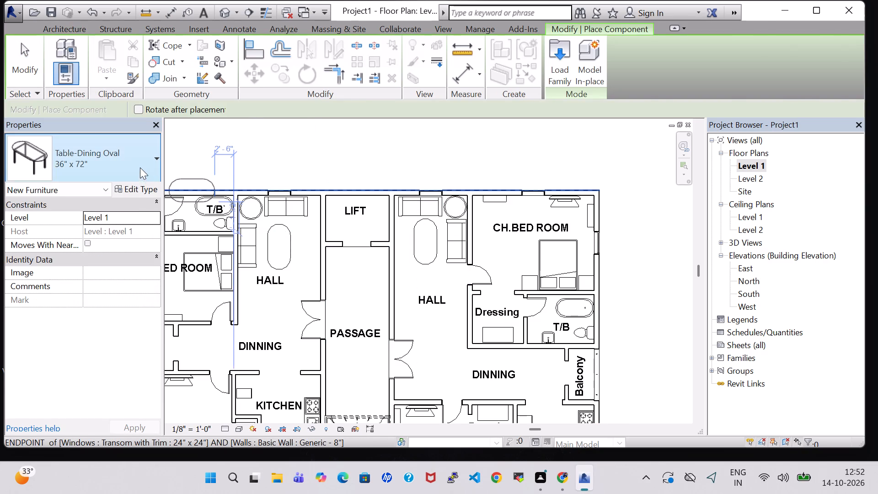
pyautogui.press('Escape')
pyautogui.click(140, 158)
# Place a TV Stand in the right hall against the LIFT-side wall, facing the oval table, about 6'-4 1/2" from the top wall.
pyautogui.click(130, 54)
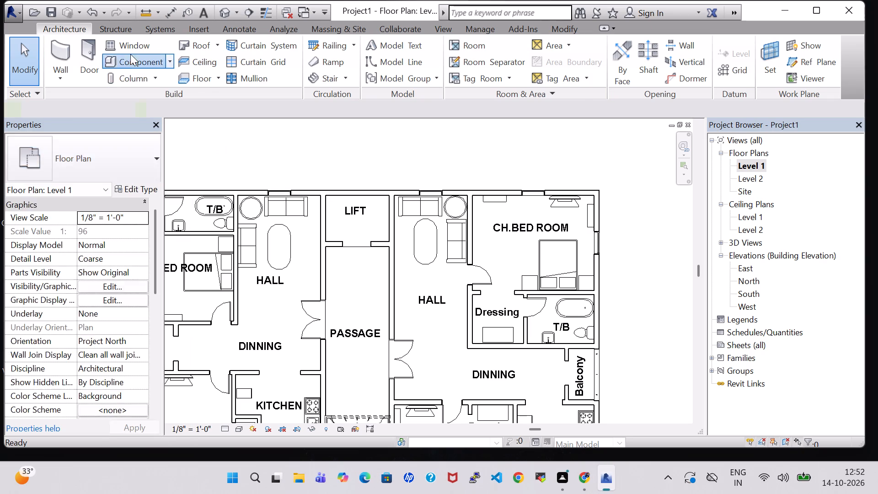
pyautogui.click(147, 157)
pyautogui.scroll(2, 93, 299)
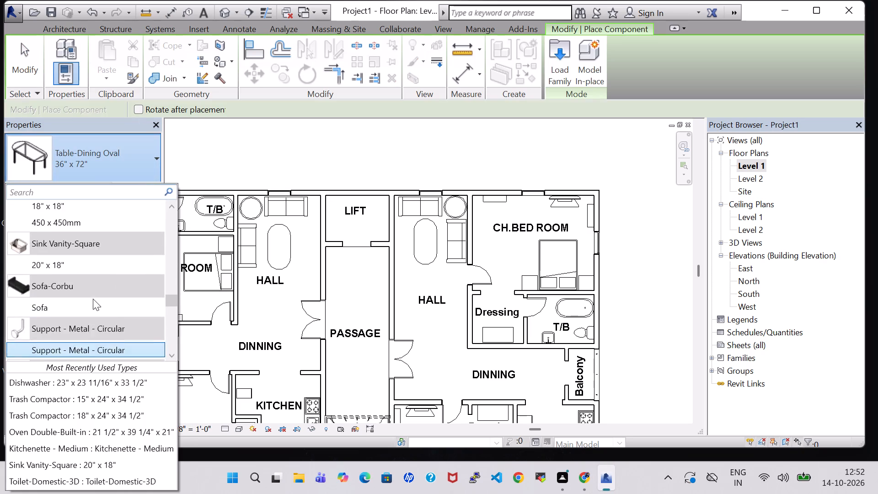
pyautogui.scroll(8, 93, 299)
pyautogui.scroll(14, 93, 299)
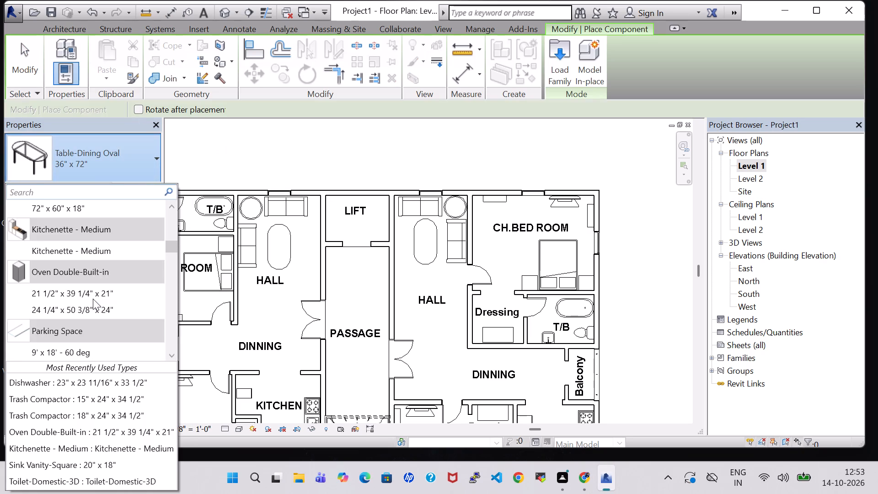
pyautogui.scroll(20, 93, 299)
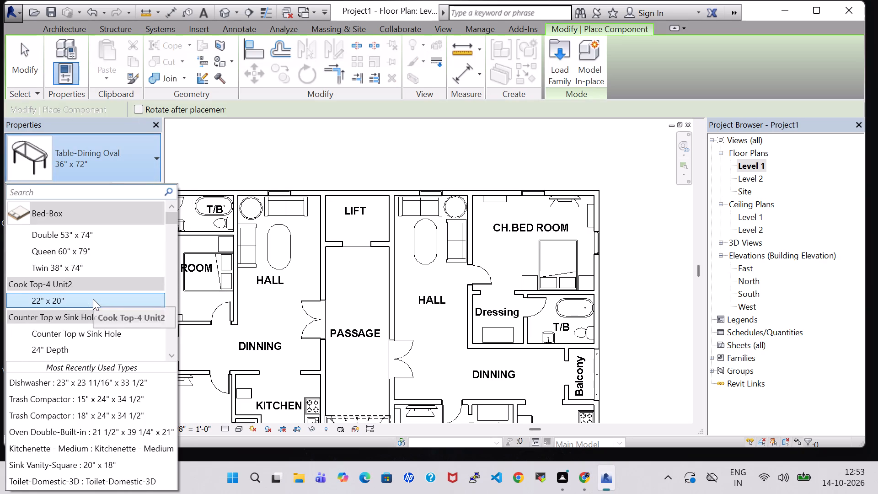
pyautogui.scroll(-20, 93, 299)
pyautogui.scroll(-16, 93, 299)
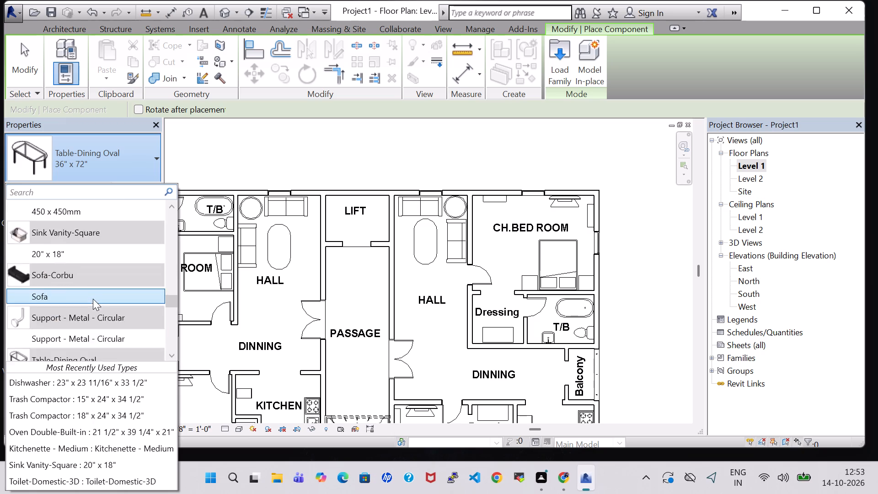
pyautogui.scroll(-17, 93, 299)
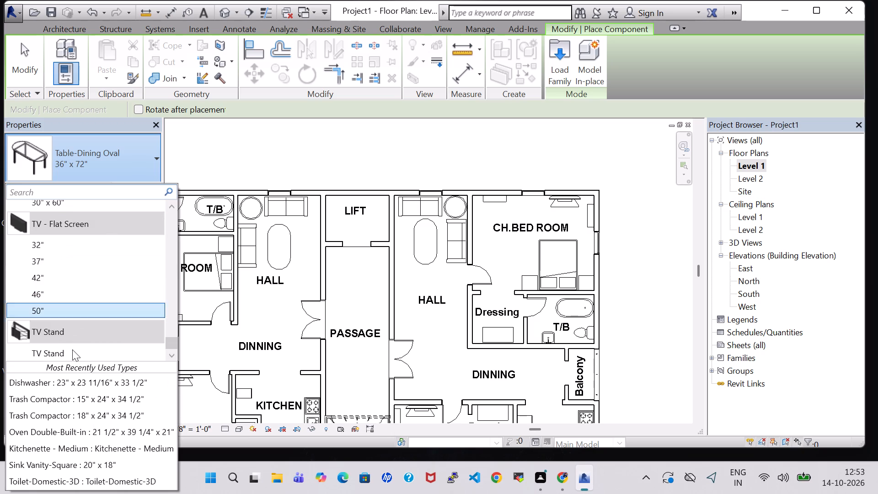
pyautogui.scroll(-2, 72, 350)
pyautogui.click(72, 350)
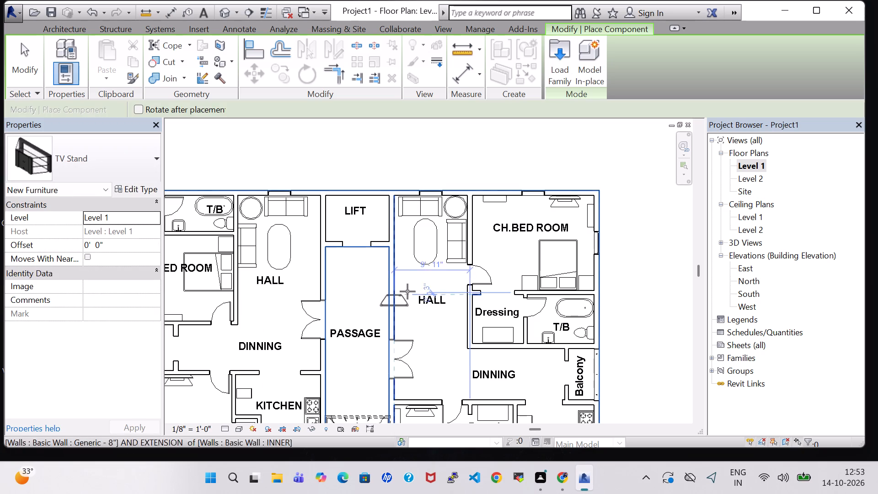
pyautogui.press('space')
pyautogui.scroll(3, 402, 238)
pyautogui.press('space')
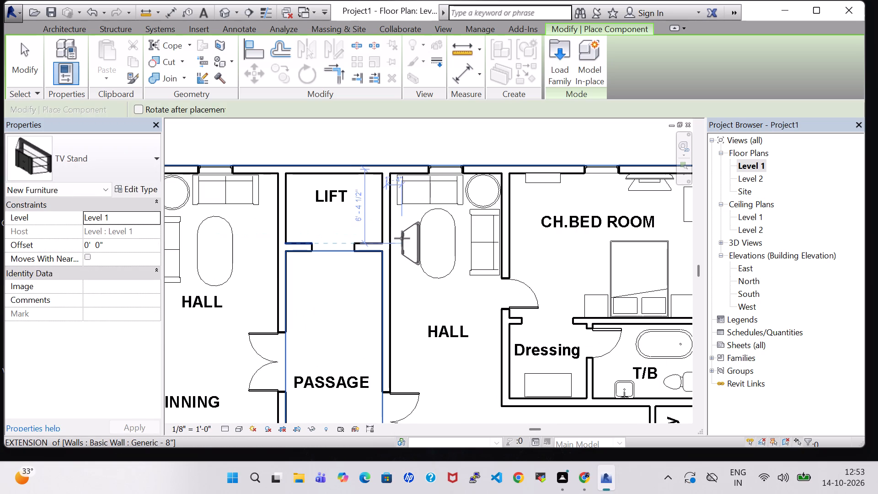
pyautogui.click(395, 239)
# Place a second TV Stand, rotated to face the oval table, in the left hall against the wall shared with the LIFT and PASSAGE.
pyautogui.scroll(-3, 419, 301)
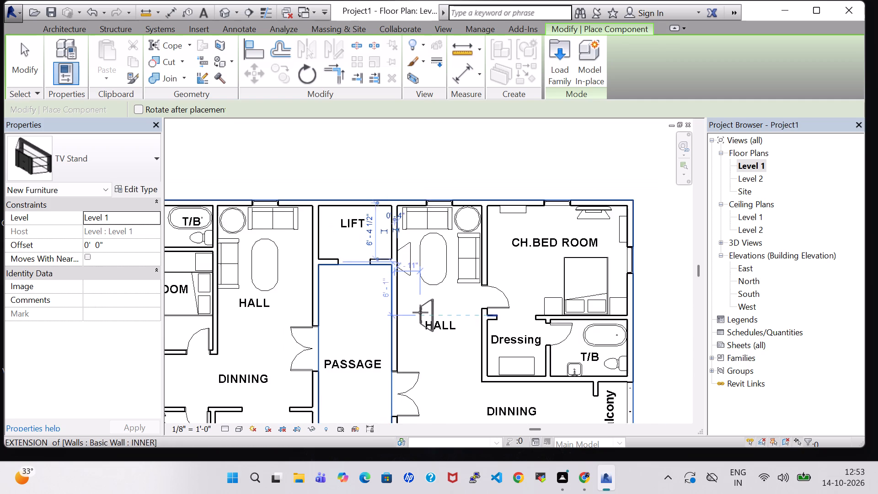
pyautogui.scroll(-1, 420, 312)
pyautogui.press('space')
pyautogui.press('space')
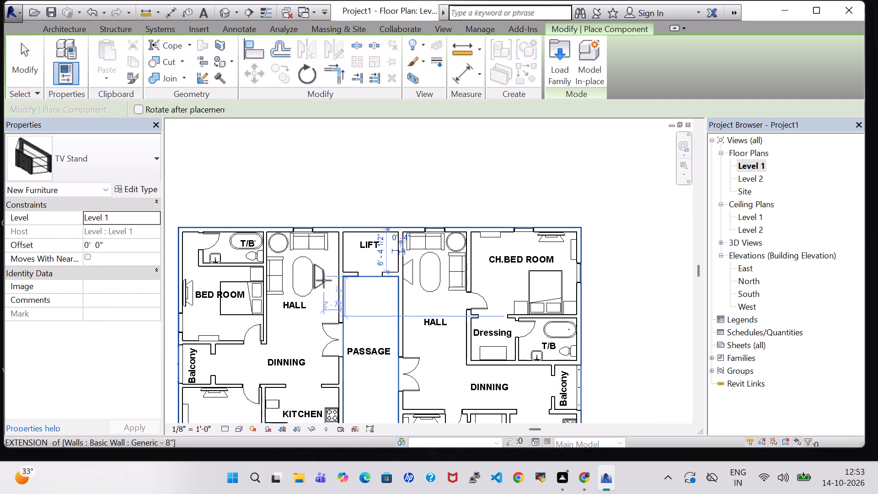
pyautogui.scroll(3, 332, 280)
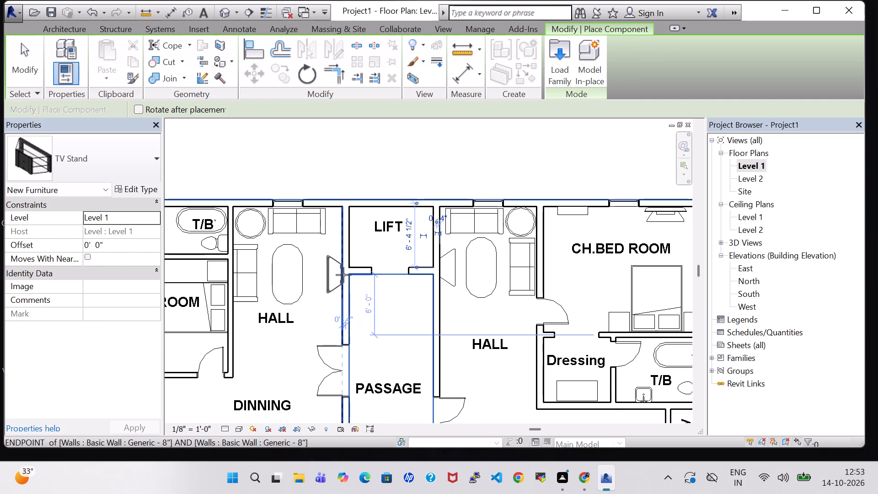
pyautogui.click(339, 274)
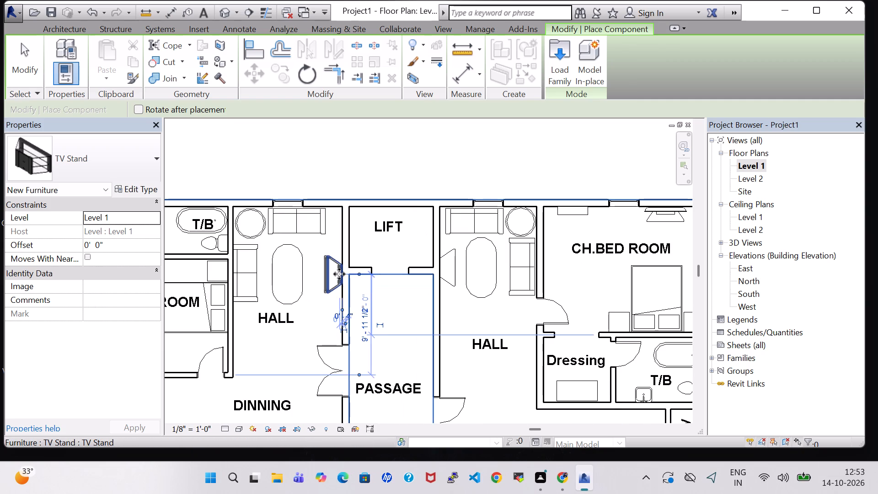
pyautogui.scroll(-2, 476, 328)
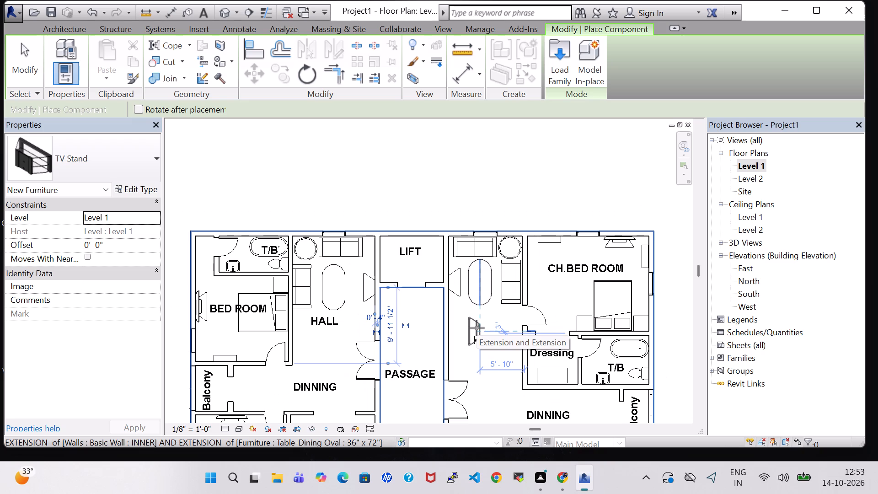
pyautogui.scroll(-1, 476, 328)
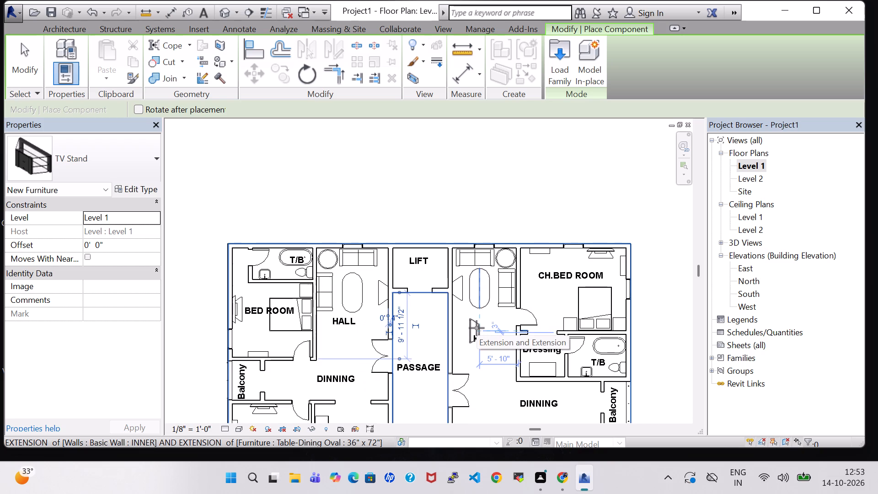
pyautogui.press('Escape')
pyautogui.press('Escape')
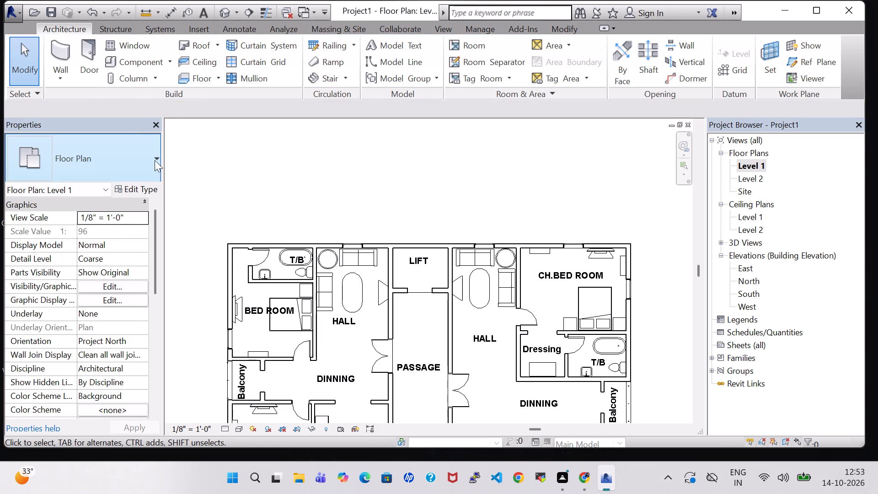
# Place a 50" TV - Flat Screen on the left hall's TV stand, rotated to face the oval table.
pyautogui.click(132, 63)
pyautogui.click(122, 164)
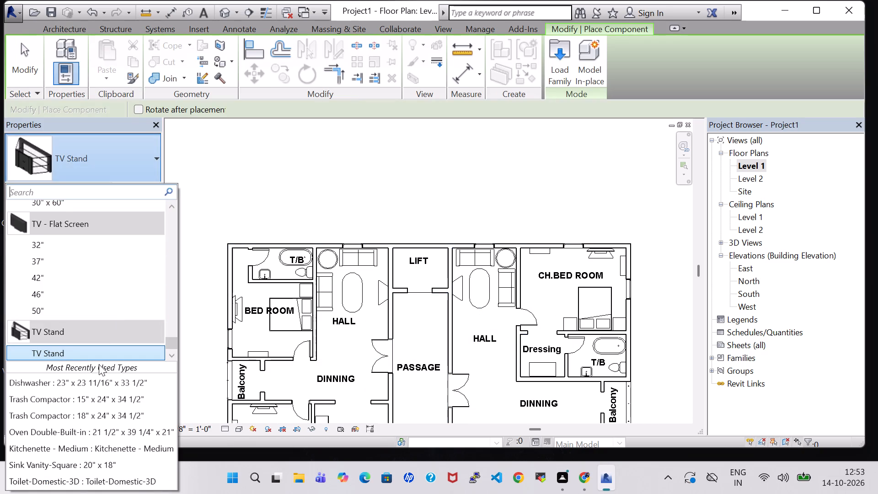
pyautogui.click(51, 306)
pyautogui.scroll(4, 390, 304)
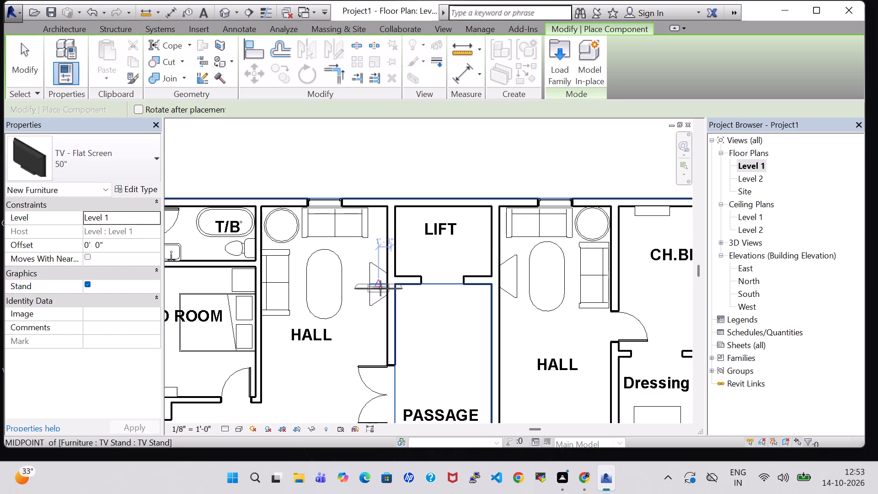
pyautogui.press('space')
pyautogui.scroll(3, 380, 288)
pyautogui.press('space')
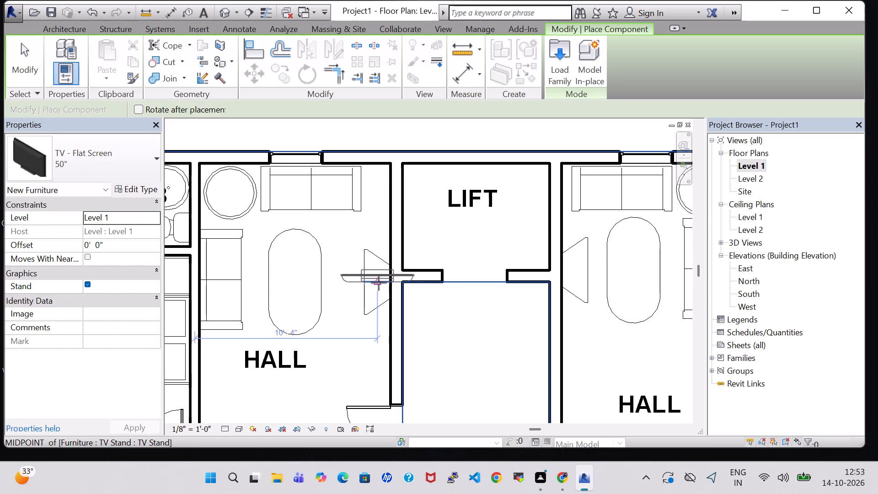
pyautogui.press('space')
pyautogui.scroll(4, 383, 283)
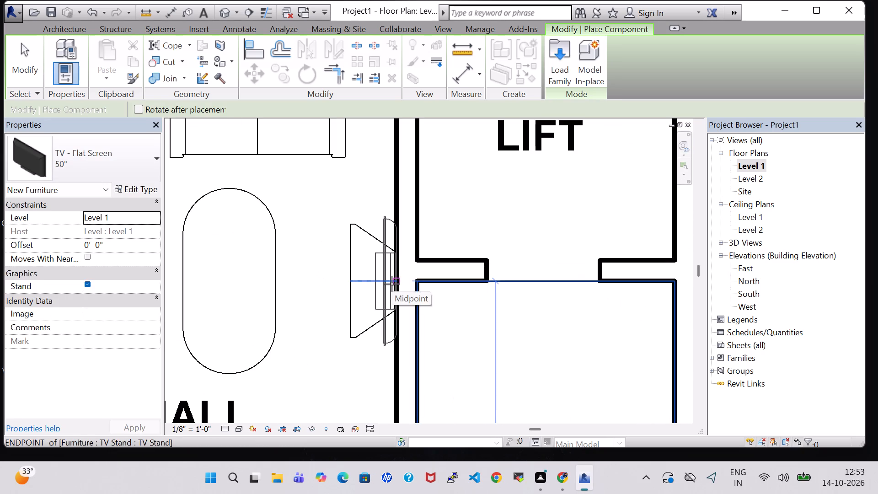
pyautogui.click(392, 284)
# Place a second 50" TV - Flat Screen on the right hall's TV stand, rotated to face that hall's oval table.
pyautogui.scroll(-6, 549, 319)
pyautogui.press('space')
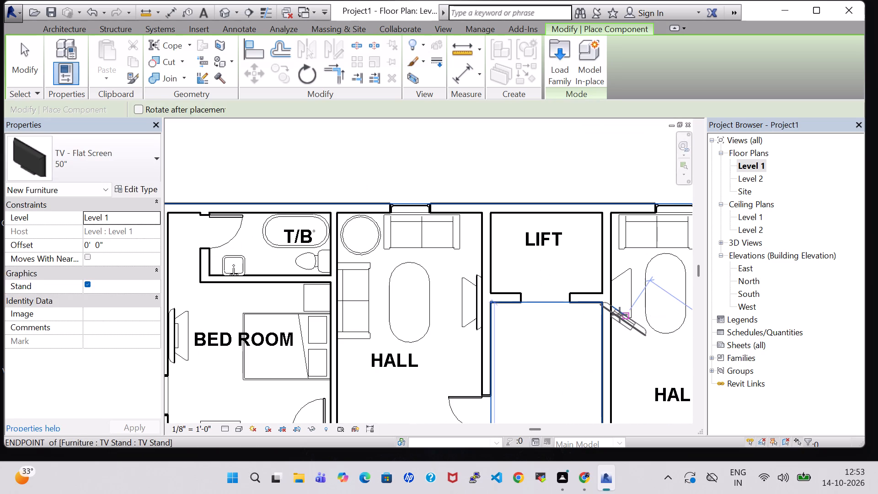
pyautogui.press('space')
pyautogui.press('space')
pyautogui.scroll(3, 619, 303)
pyautogui.press('space')
pyautogui.press('space')
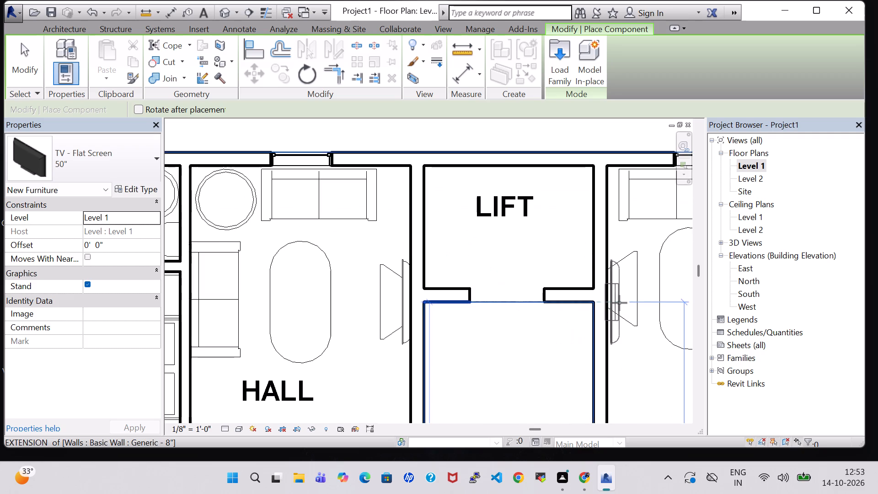
pyautogui.press('space')
pyautogui.press('space')
pyautogui.scroll(3, 619, 303)
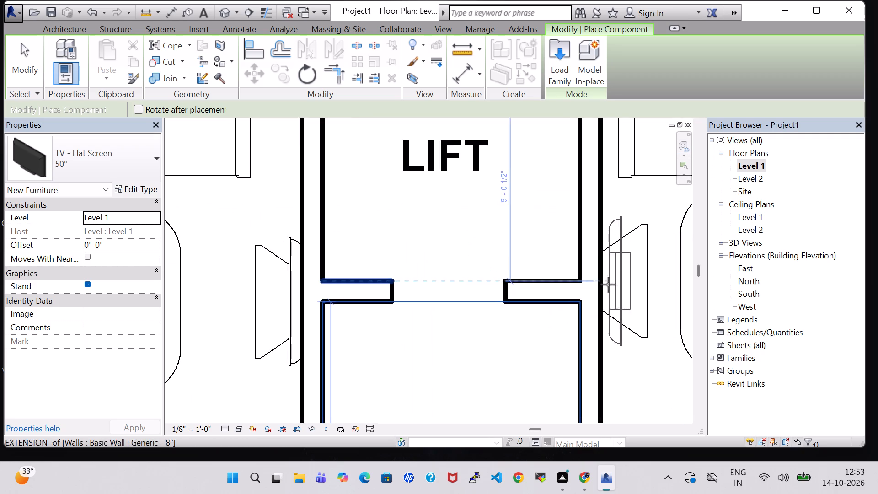
pyautogui.click(604, 284)
pyautogui.press('Escape')
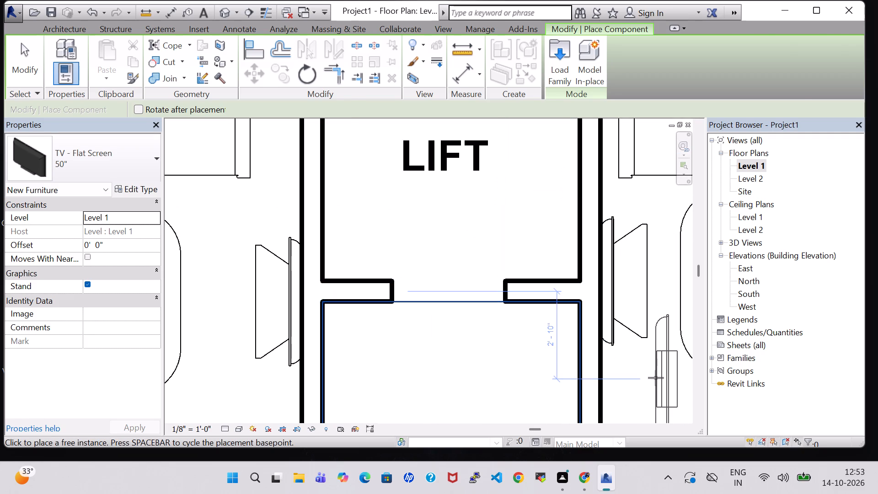
pyautogui.press('Escape')
# Set the right hall TV's offset from Level 1 to 3' 0".
pyautogui.click(609, 340)
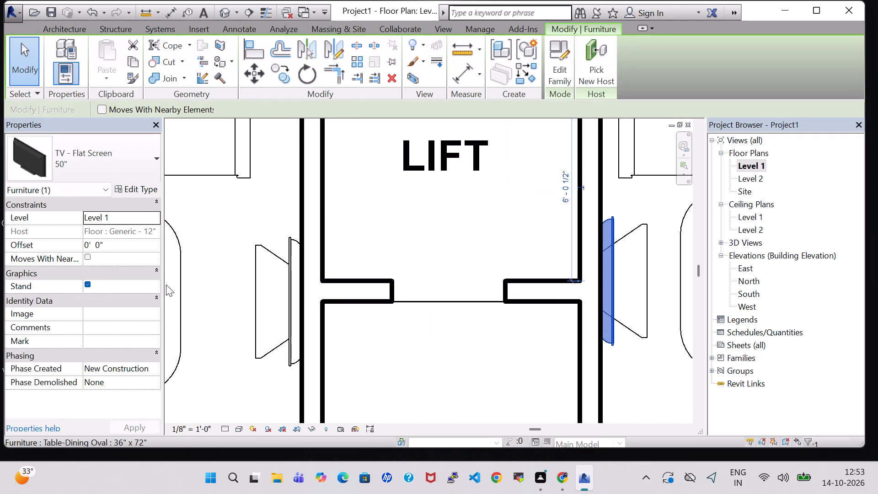
pyautogui.click(90, 245)
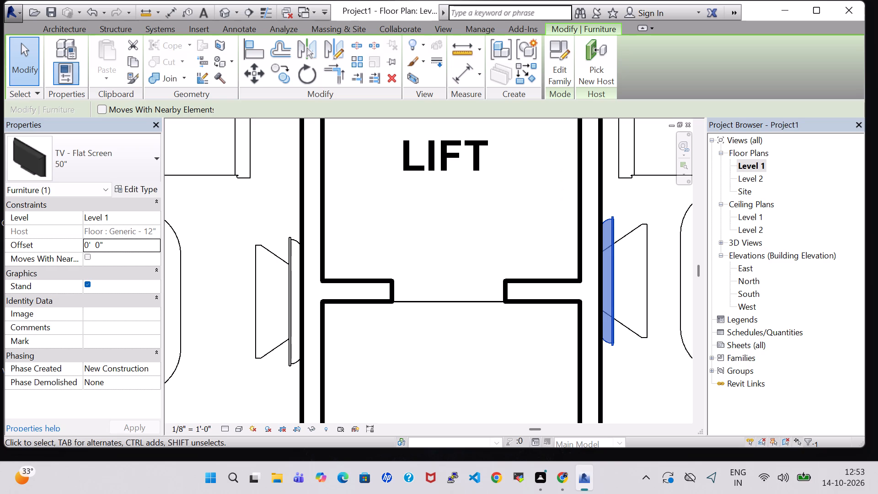
pyautogui.press('BackSpace')
pyautogui.press('3')
pyautogui.press('Return')
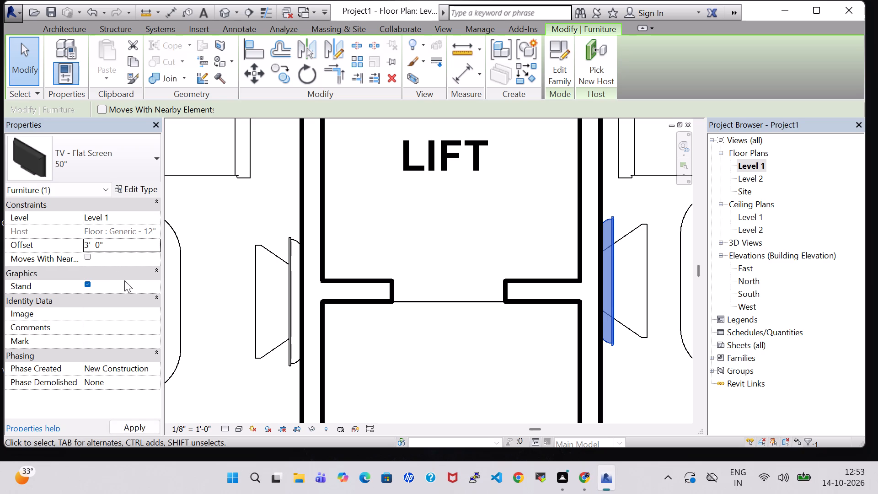
# Set the left hall TV's offset from Level 1 to 3' 0" and deselect it.
pyautogui.click(296, 279)
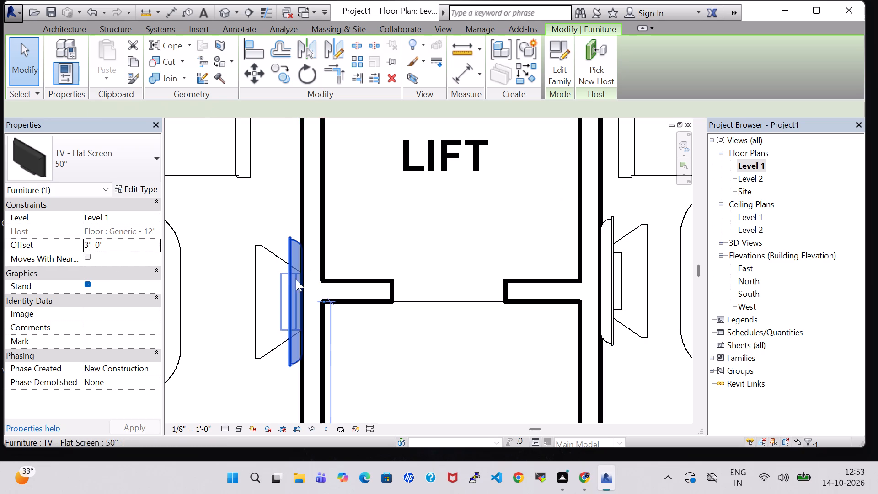
pyautogui.click(88, 243)
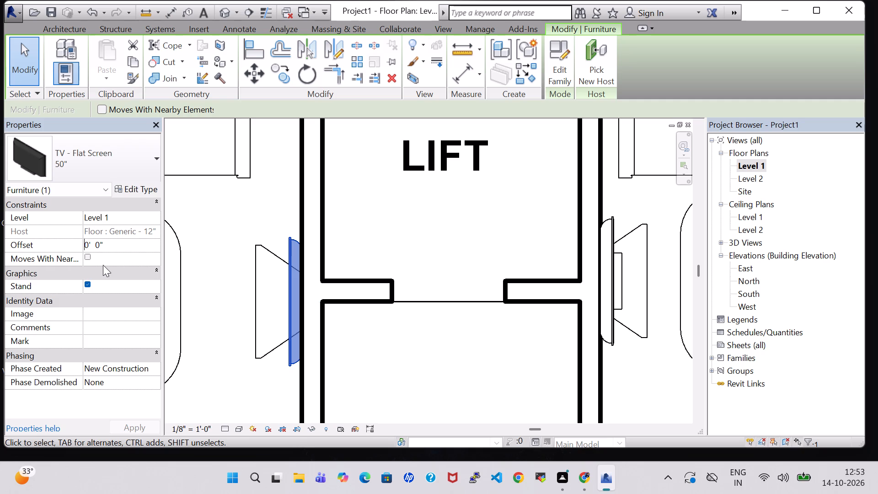
pyautogui.press('Right')
pyautogui.press('BackSpace')
pyautogui.press('3')
pyautogui.press('Return')
pyautogui.scroll(-2, 226, 274)
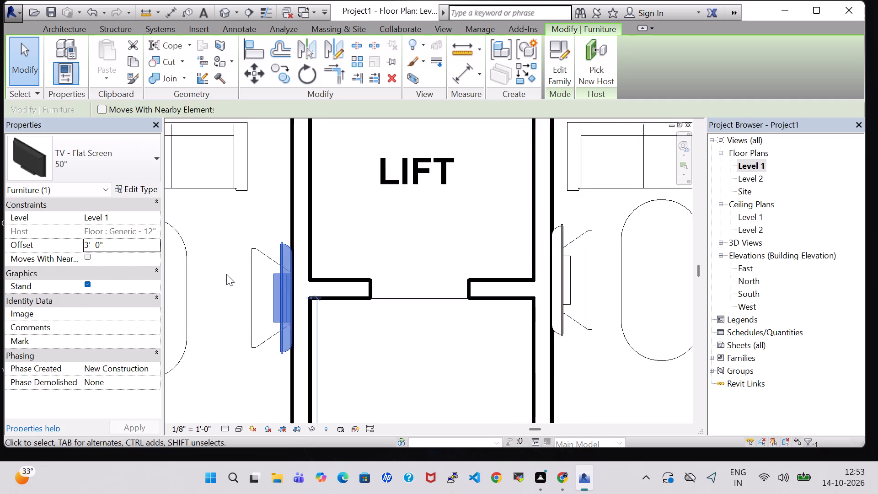
pyautogui.scroll(-3, 226, 274)
pyautogui.click(472, 350)
# Examine the furnished building in the 3D view, from the front and from above.
pyautogui.scroll(-1, 472, 350)
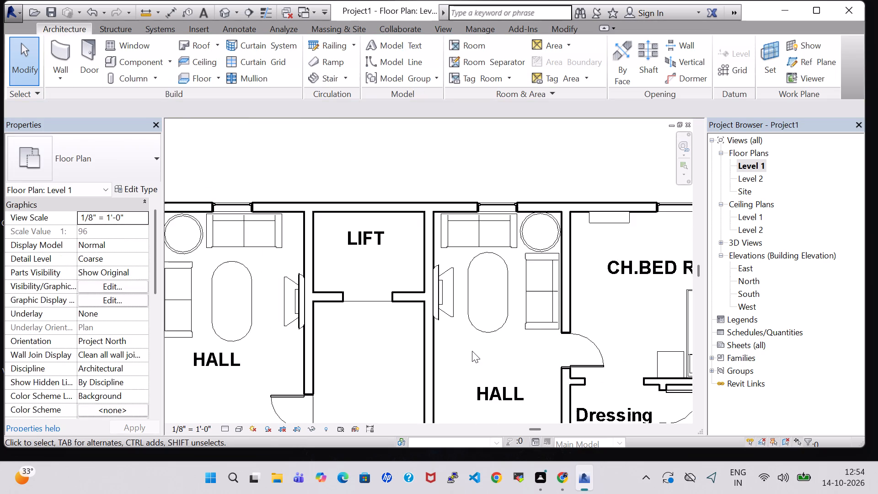
pyautogui.scroll(-2, 476, 351)
pyautogui.moveTo(592, 334); pyautogui.dragTo(567, 325, button='middle')
pyautogui.scroll(-2, 567, 325)
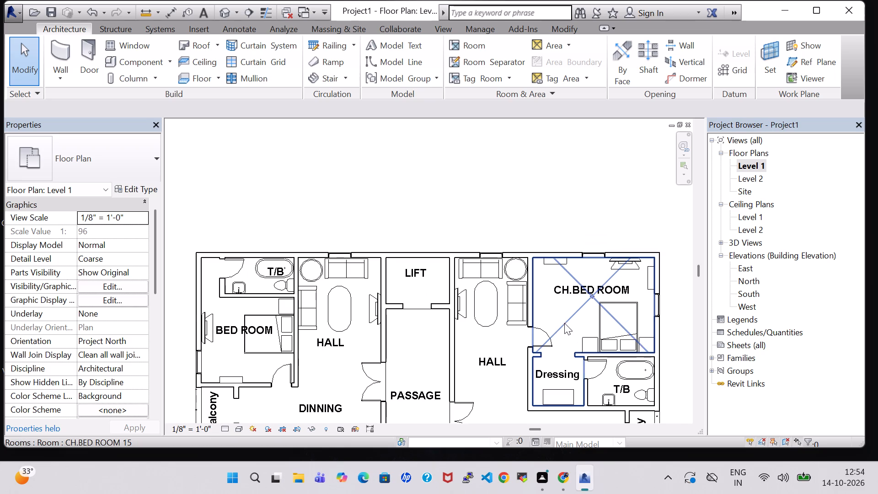
pyautogui.click(220, 11)
pyautogui.scroll(-1, 414, 169)
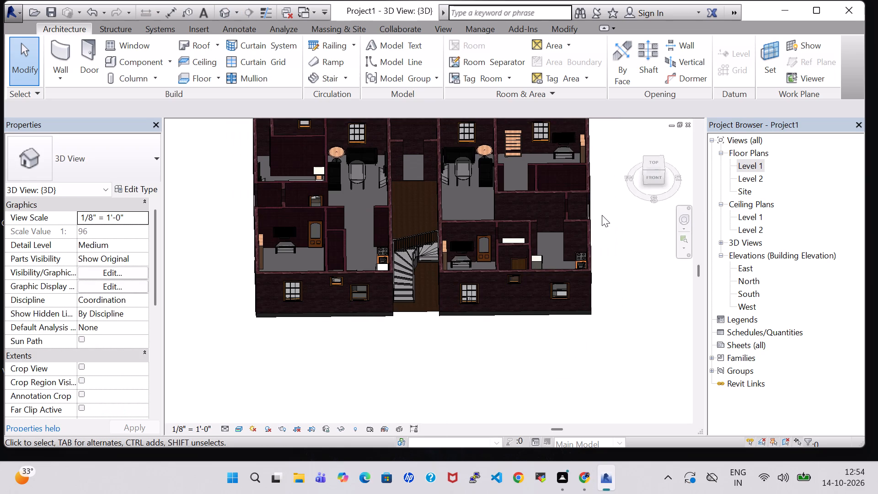
pyautogui.moveTo(602, 215); pyautogui.dragTo(582, 287, button='middle')
pyautogui.keyDown('shift'); pyautogui.moveTo(582, 287); pyautogui.dragTo(571, 247, button='middle'); pyautogui.keyUp('shift')
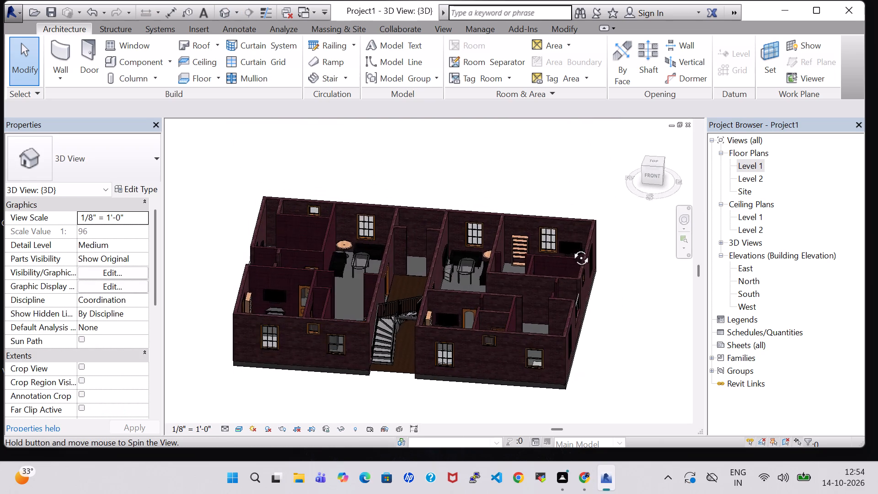
pyautogui.keyDown('shift'); pyautogui.moveTo(571, 247); pyautogui.dragTo(578, 321, button='middle'); pyautogui.keyUp('shift')
pyautogui.keyDown('shift'); pyautogui.moveTo(588, 259); pyautogui.dragTo(595, 315, button='middle'); pyautogui.keyUp('shift')
pyautogui.keyDown('shift'); pyautogui.moveTo(596, 226); pyautogui.dragTo(600, 272, button='middle'); pyautogui.keyUp('shift')
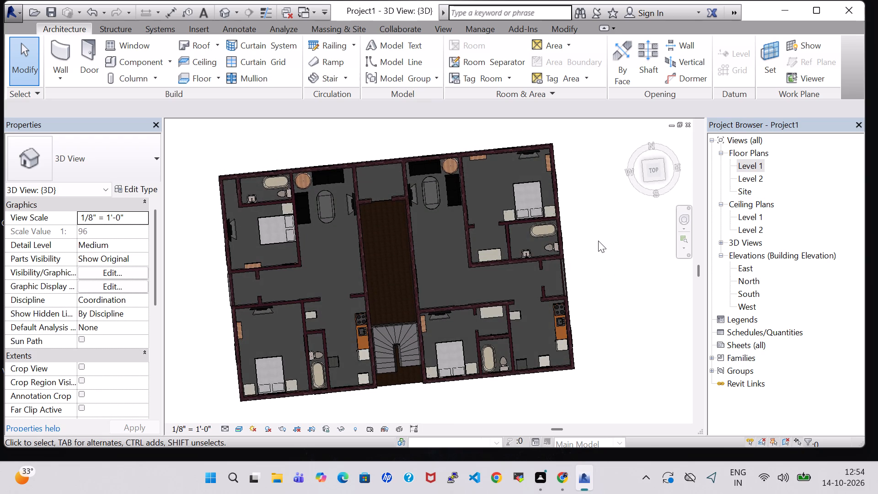
pyautogui.keyDown('shift'); pyautogui.moveTo(598, 241); pyautogui.dragTo(590, 239, button='middle'); pyautogui.keyUp('shift')
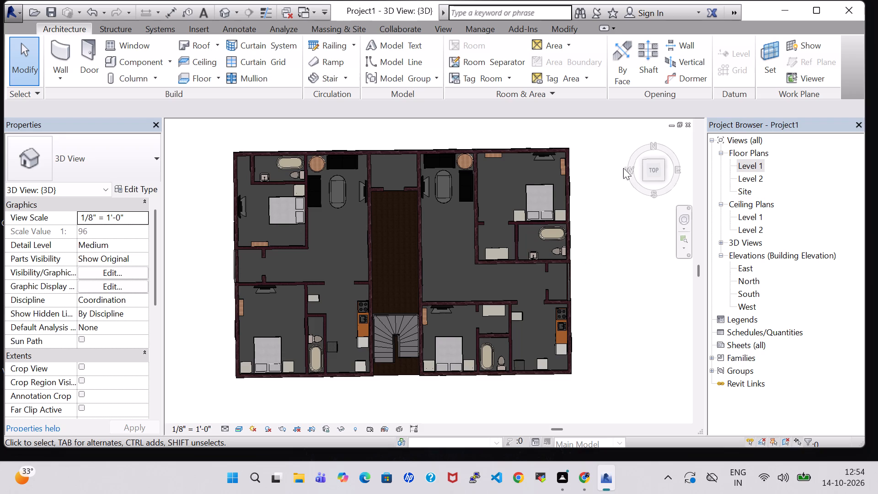
# Return to the Level 1 floor plan and load the Chair-Task Arms family from the US Imperial Furniture Seating library.
pyautogui.doubleClick(755, 166)
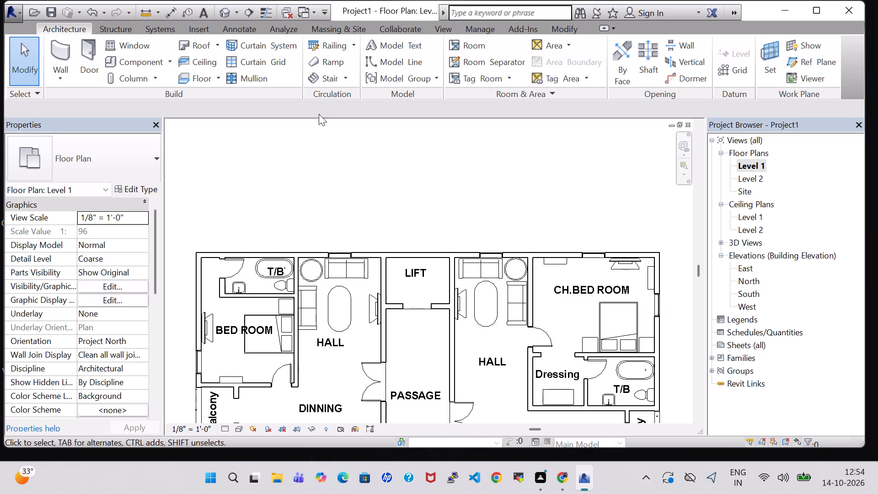
pyautogui.scroll(-1, 294, 134)
pyautogui.click(131, 60)
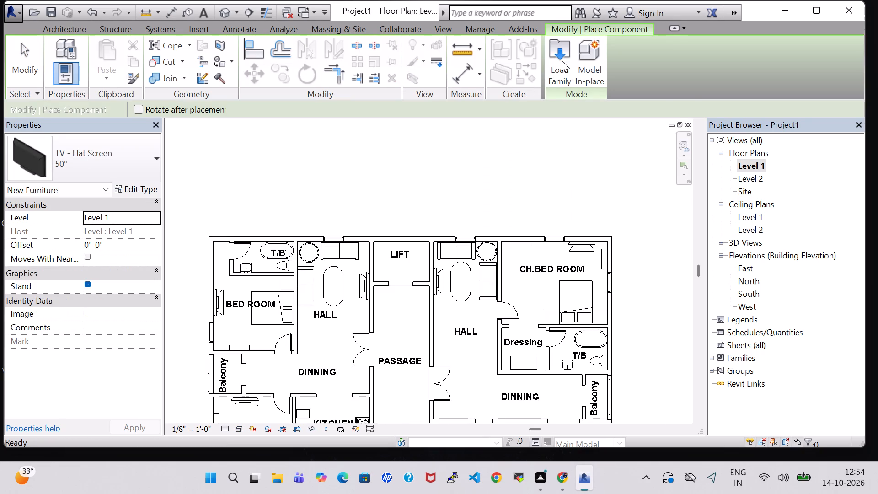
pyautogui.click(562, 60)
pyautogui.scroll(-2, 522, 229)
pyautogui.scroll(1, 517, 183)
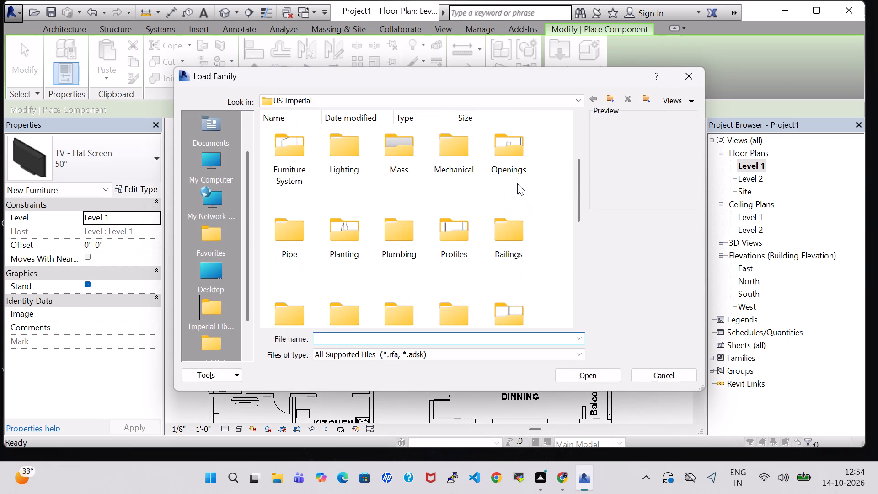
pyautogui.doubleClick(515, 193)
pyautogui.doubleClick(346, 148)
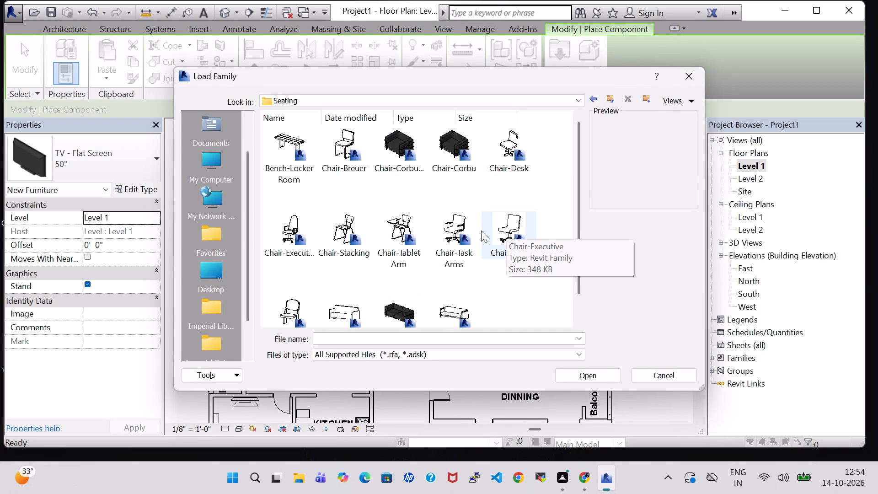
pyautogui.click(466, 233)
pyautogui.click(584, 373)
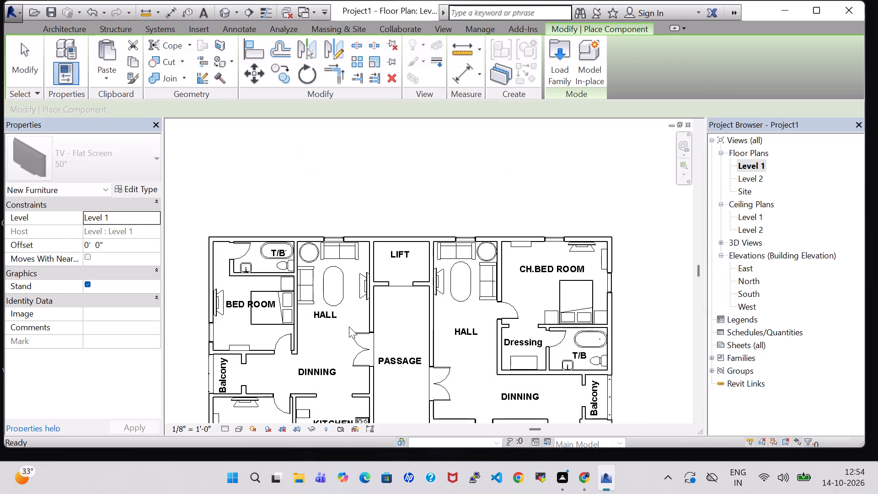
# Place two Chair-Task Arms in the left apartment's balcony, one at the lower end and one rotated at the upper end.
pyautogui.scroll(4, 262, 365)
pyautogui.moveTo(246, 371); pyautogui.dragTo(261, 354, button='middle')
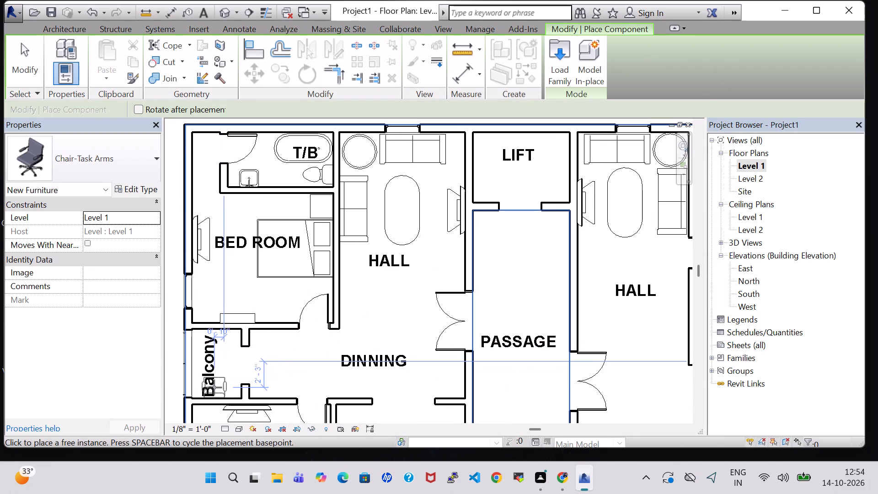
pyautogui.click(214, 387)
pyautogui.press('space')
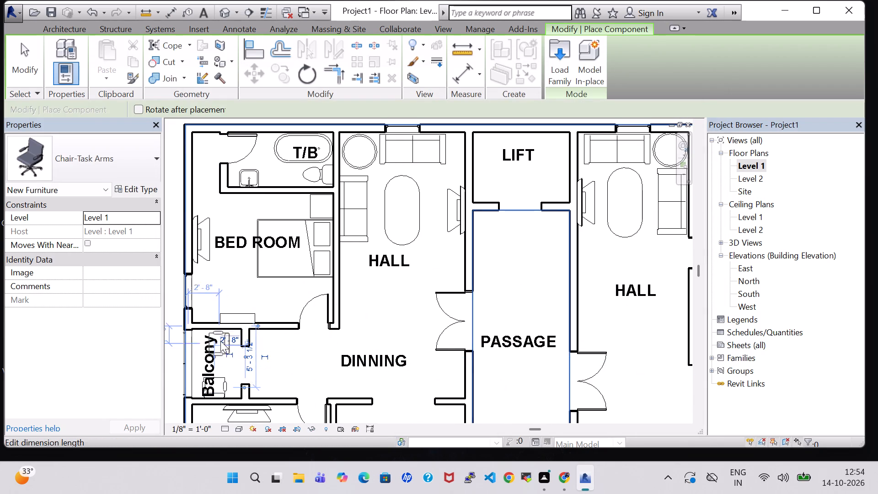
pyautogui.press('space')
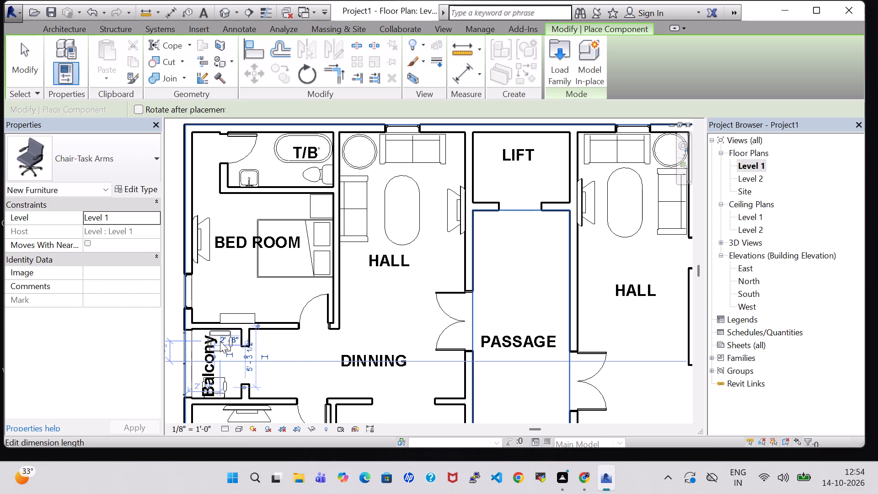
pyautogui.click(220, 341)
pyautogui.middleClick(315, 363)
pyautogui.press('Escape')
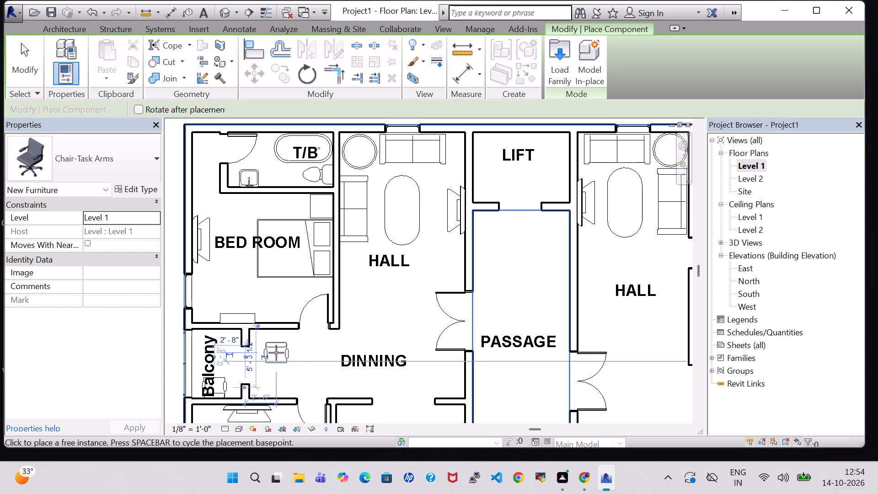
pyautogui.press('Escape')
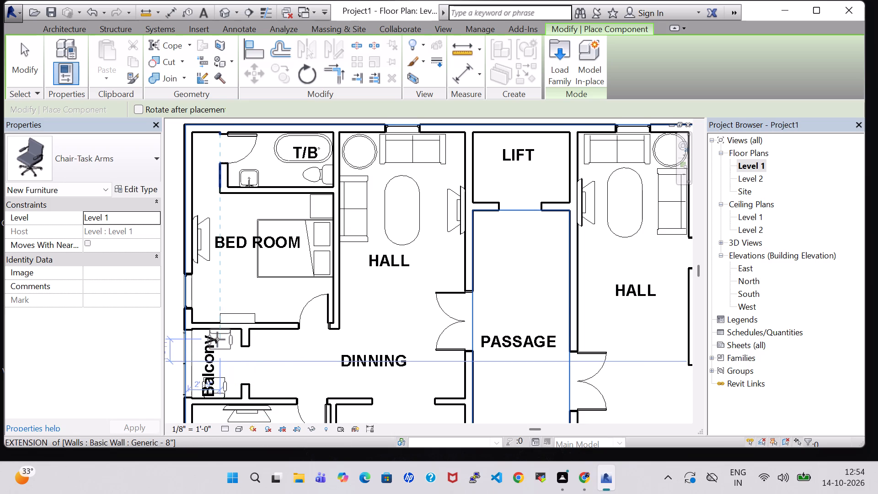
pyautogui.click(217, 342)
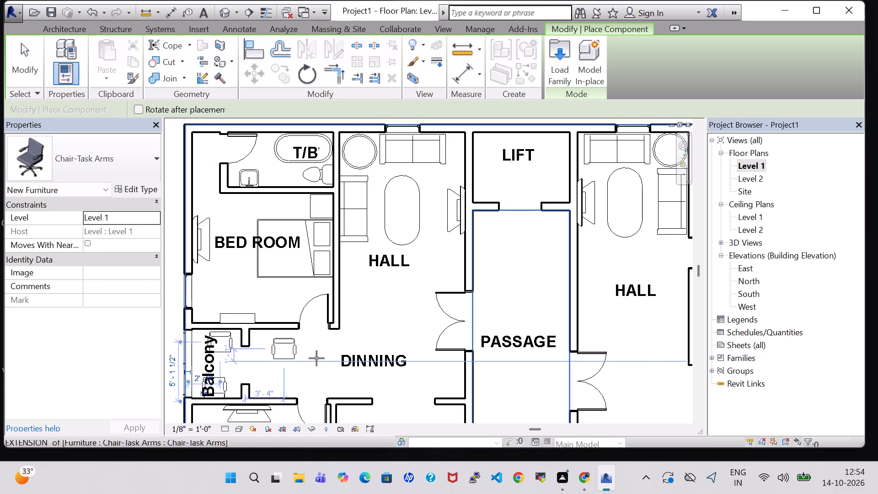
# Place two Chair-Task Arms in the right apartment's balcony, one at the upper end and one rotated to face it at the lower end.
pyautogui.moveTo(327, 361); pyautogui.dragTo(125, 322, button='middle')
pyautogui.moveTo(543, 344); pyautogui.dragTo(258, 335, button='middle')
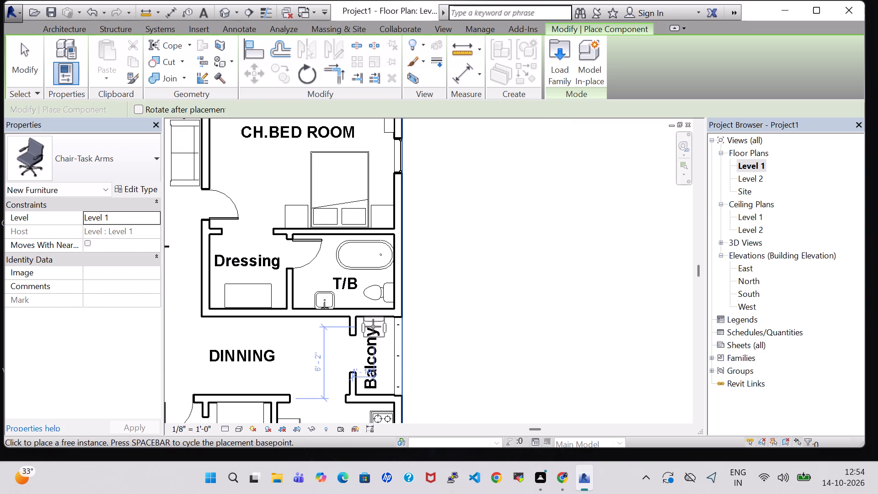
pyautogui.click(373, 329)
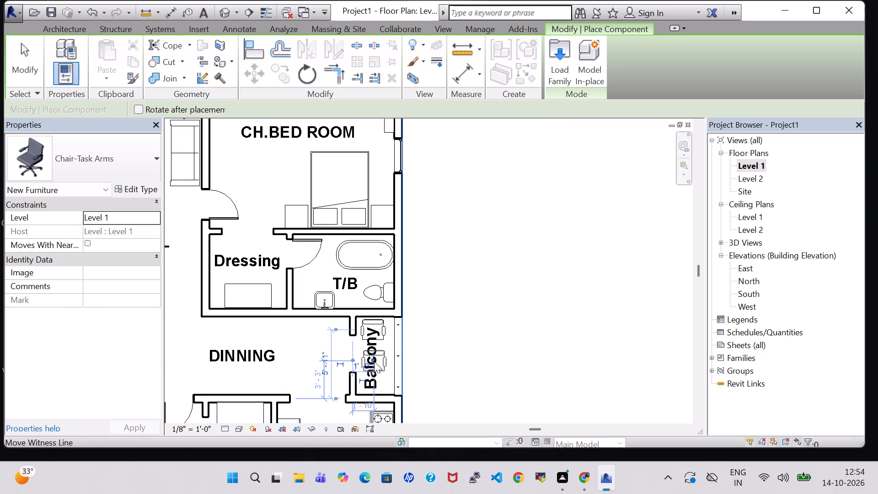
pyautogui.press('space')
pyautogui.press('space')
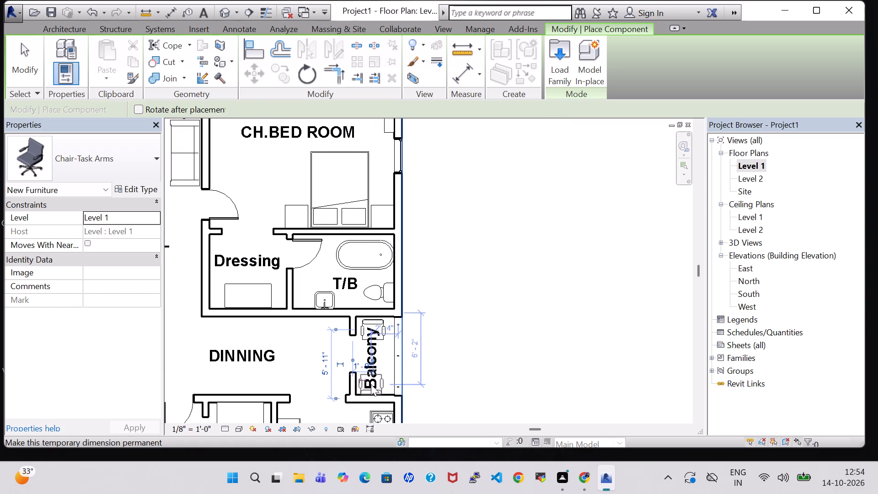
pyautogui.click(373, 382)
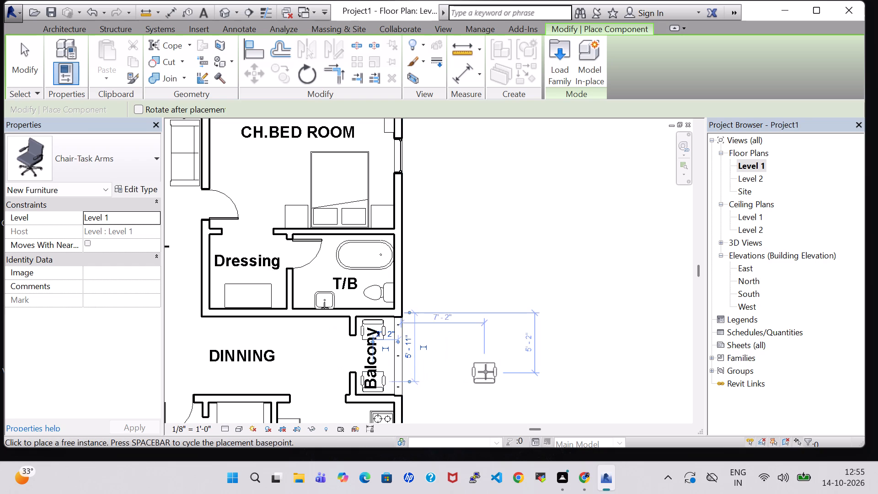
pyautogui.press('Escape')
pyautogui.press('Escape')
# In the 3D view, nudge the lower chair in the left apartment's balcony slightly east.
pyautogui.scroll(-4, 460, 262)
pyautogui.moveTo(460, 263); pyautogui.dragTo(580, 245, button='middle')
pyautogui.scroll(-1, 460, 263)
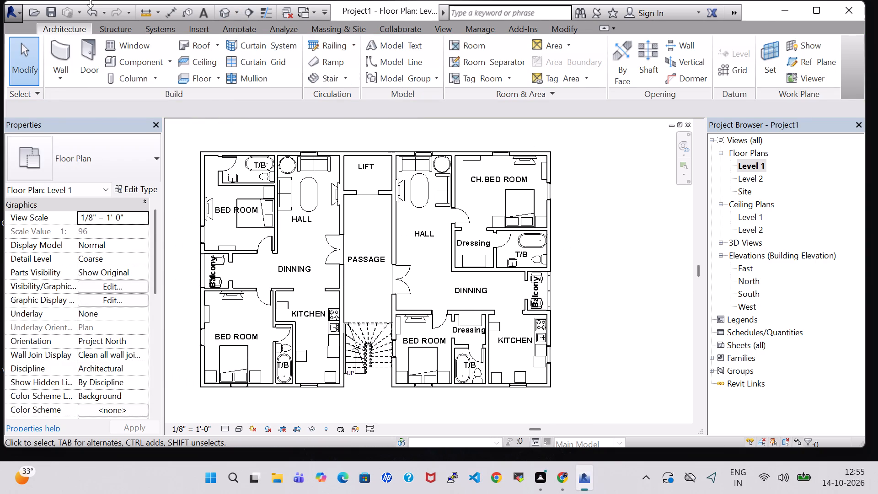
pyautogui.click(219, 9)
pyautogui.scroll(6, 255, 265)
pyautogui.click(248, 285)
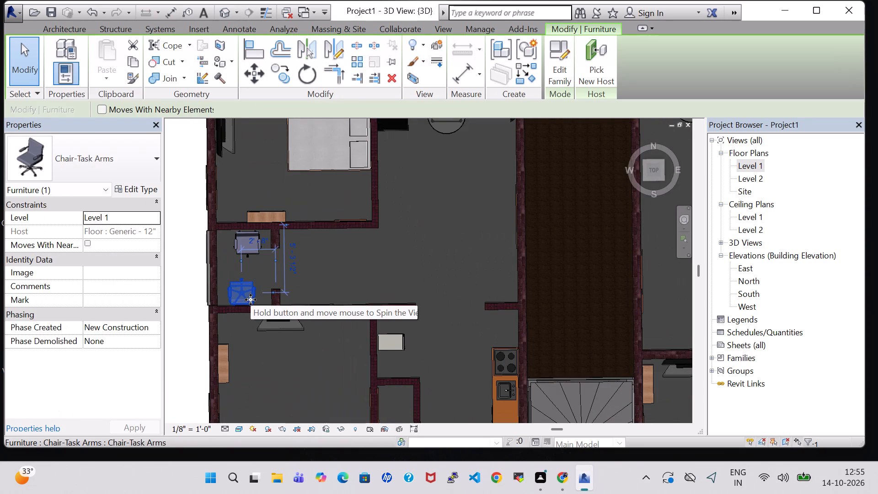
pyautogui.press('Right')
pyautogui.click(279, 361)
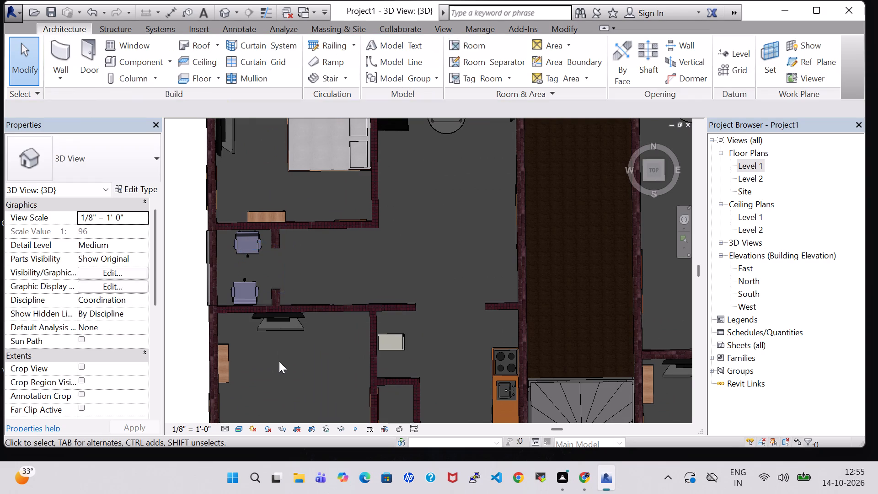
# Examine the chairs in both balconies from above in the 3D view, and return to the Level 1 floor plan.
pyautogui.scroll(-1, 279, 361)
pyautogui.moveTo(385, 252); pyautogui.dragTo(262, 235, button='middle')
pyautogui.scroll(-3, 667, 269)
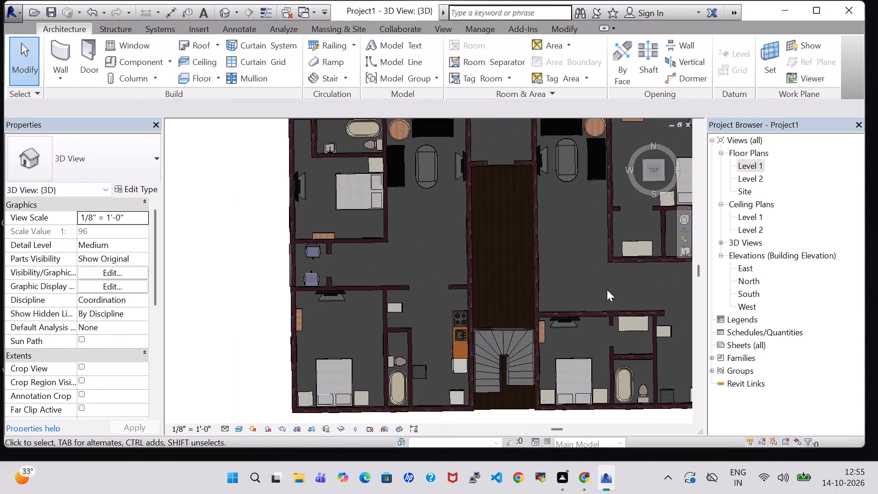
pyautogui.moveTo(607, 290); pyautogui.dragTo(345, 276, button='middle')
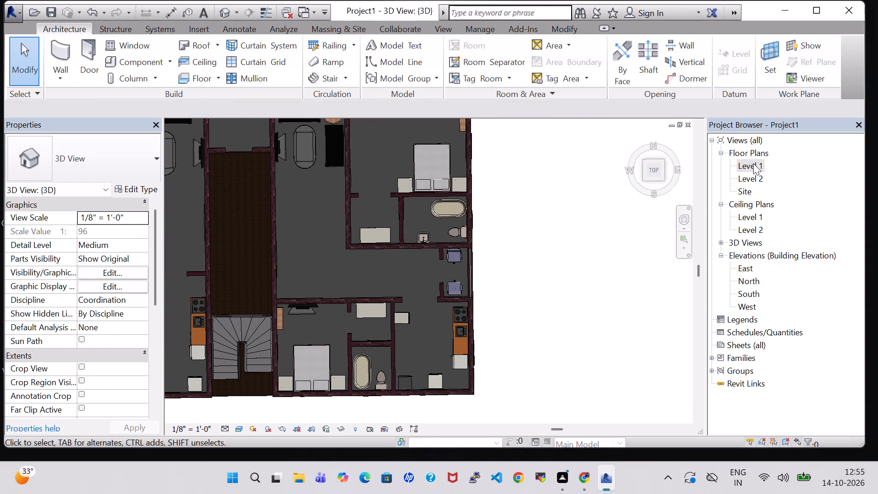
pyautogui.click(753, 163)
pyautogui.doubleClick(750, 167)
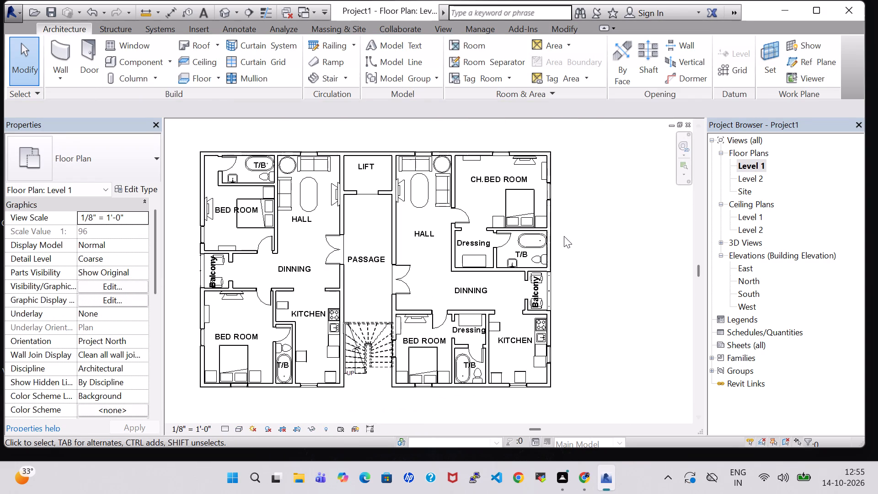
pyautogui.scroll(-1, 564, 236)
pyautogui.middleClick(564, 236)
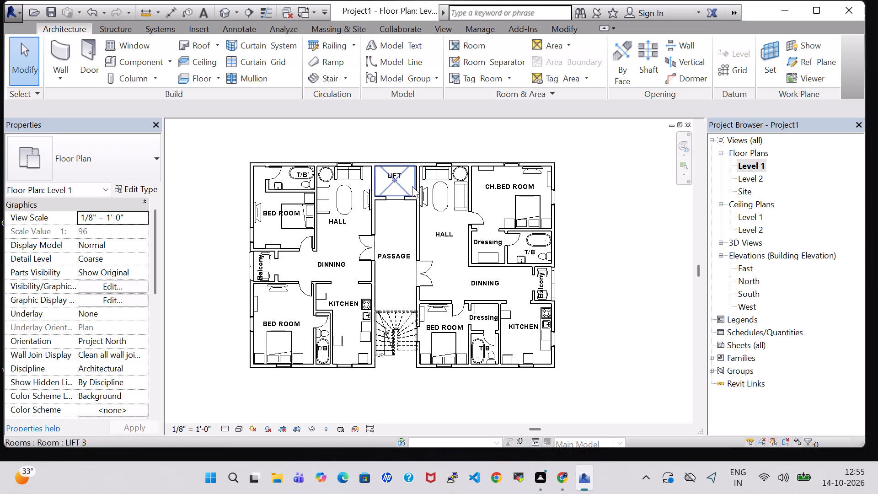
# Move the LIFT room tag slightly down, toward the middle of the lift room.
pyautogui.click(393, 172)
pyautogui.press('Down')
pyautogui.press('Down')
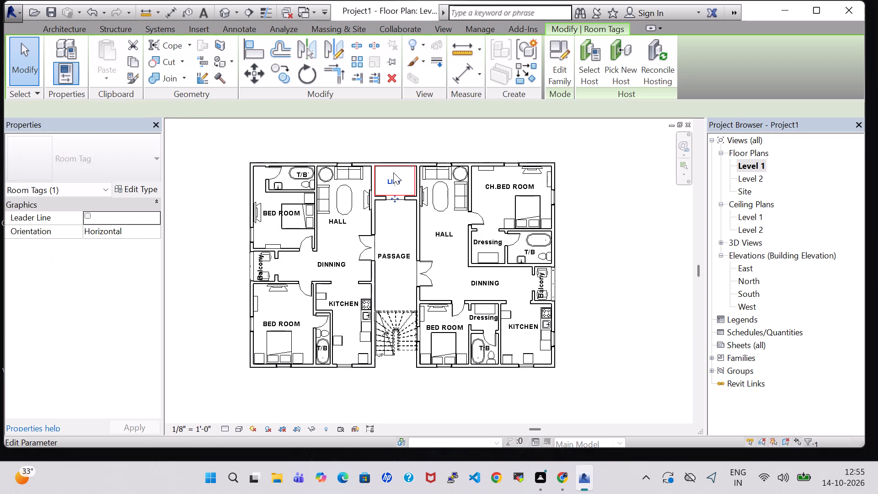
pyautogui.click(631, 200)
# Move the BED ROOM tag of the left apartment's upper bedroom down until it sits clear below the bed.
pyautogui.click(289, 215)
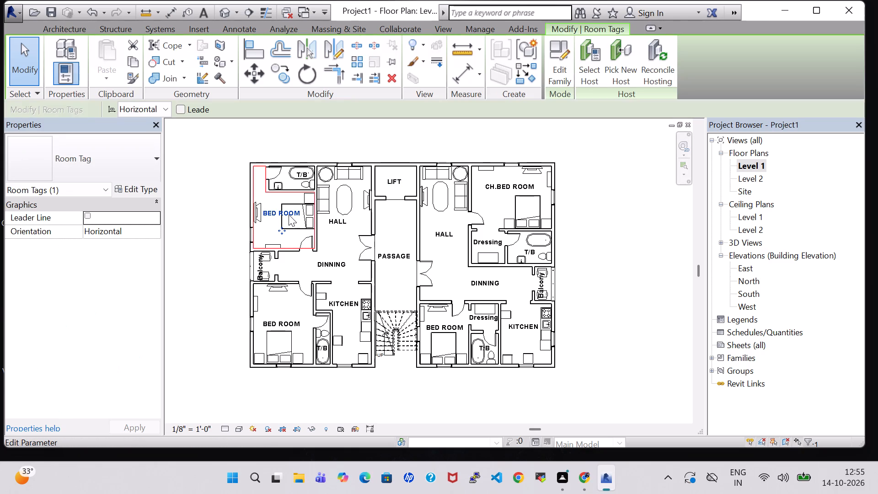
pyautogui.press('Down')
pyautogui.press('Down')
pyautogui.press('Down')
pyautogui.press('Down')
pyautogui.press('Down')
pyautogui.press('Down')
pyautogui.press('Down')
pyautogui.press('Down')
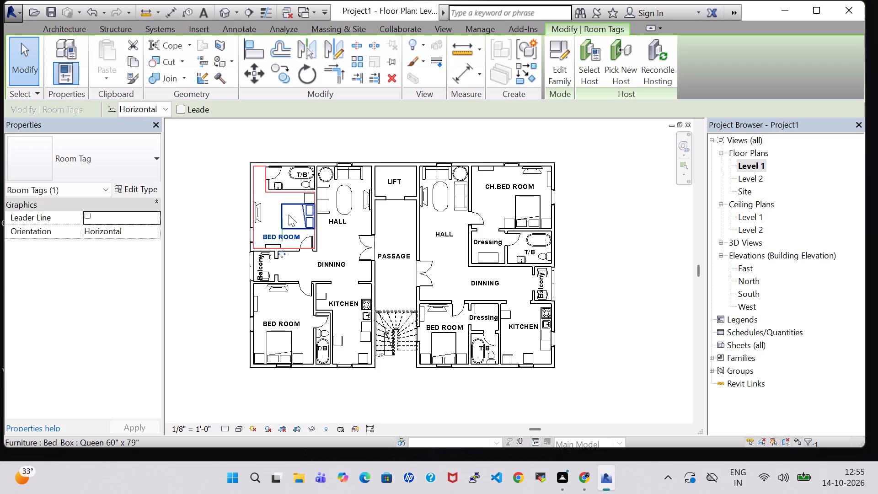
pyautogui.press('Up')
pyautogui.click(595, 235)
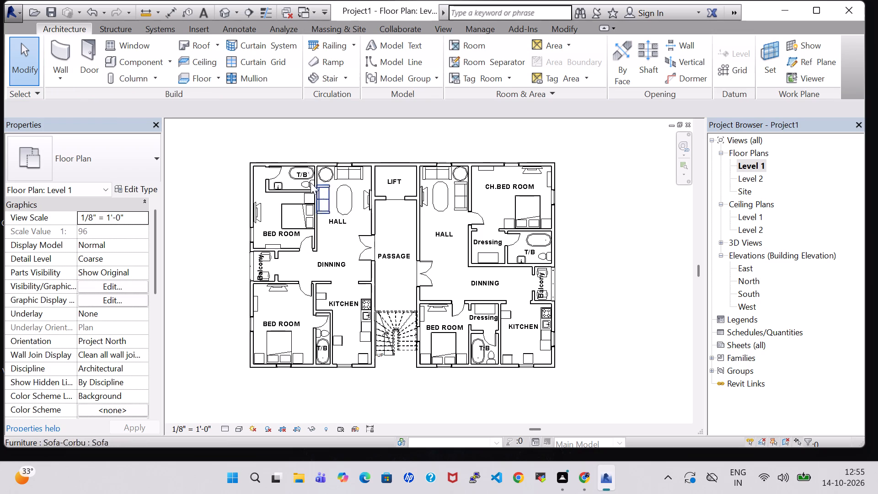
# Load the Table-Dining Round w Chairs family from the US Imperial Furniture Tables library.
pyautogui.click(120, 60)
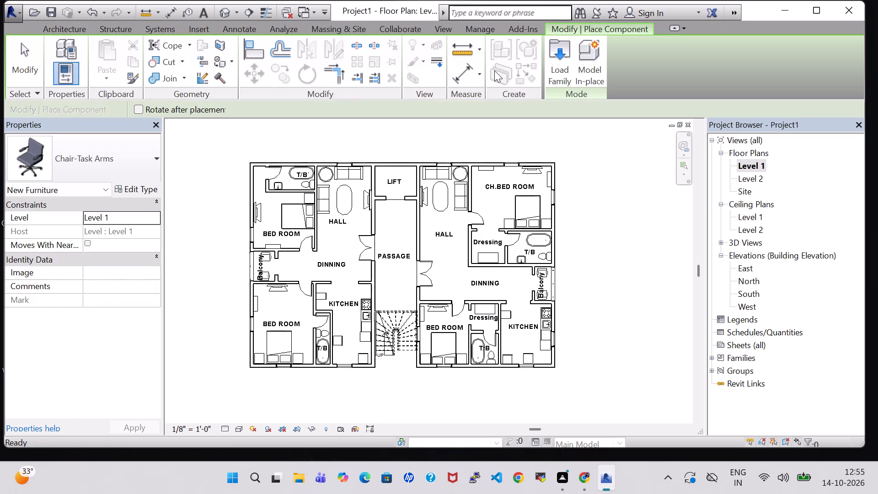
pyautogui.click(550, 70)
pyautogui.scroll(-1, 488, 235)
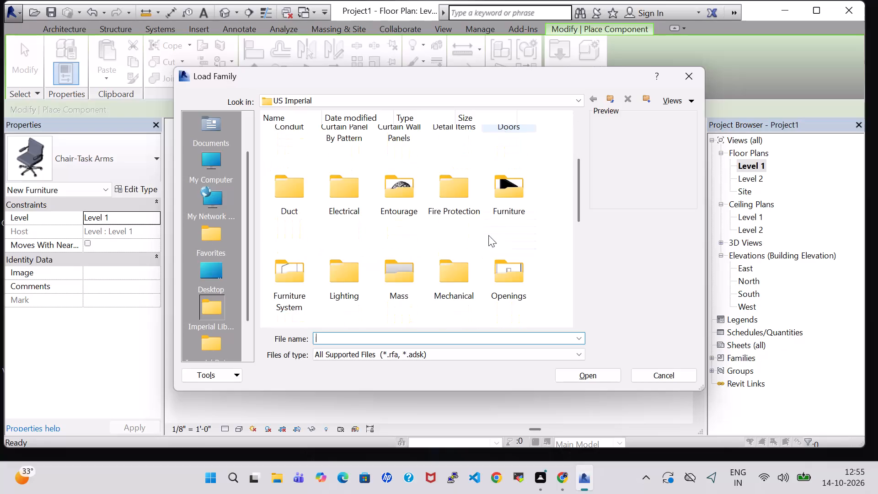
pyautogui.doubleClick(505, 190)
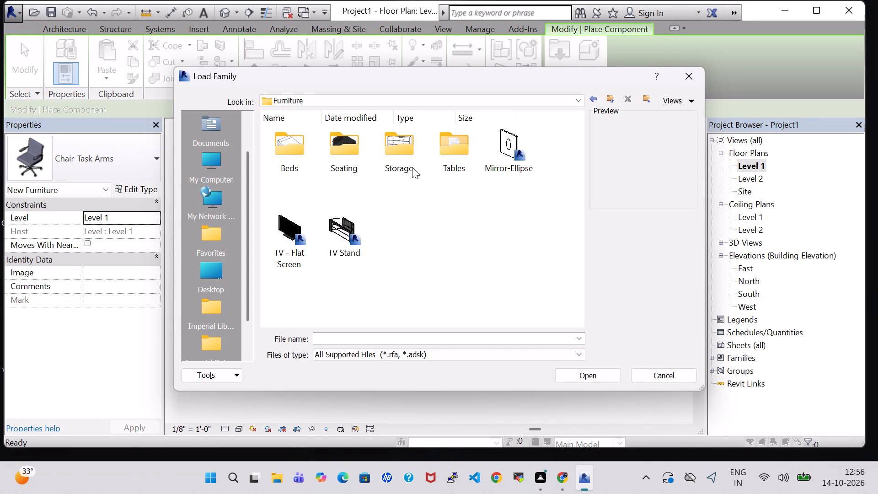
pyautogui.doubleClick(451, 155)
pyautogui.click(450, 149)
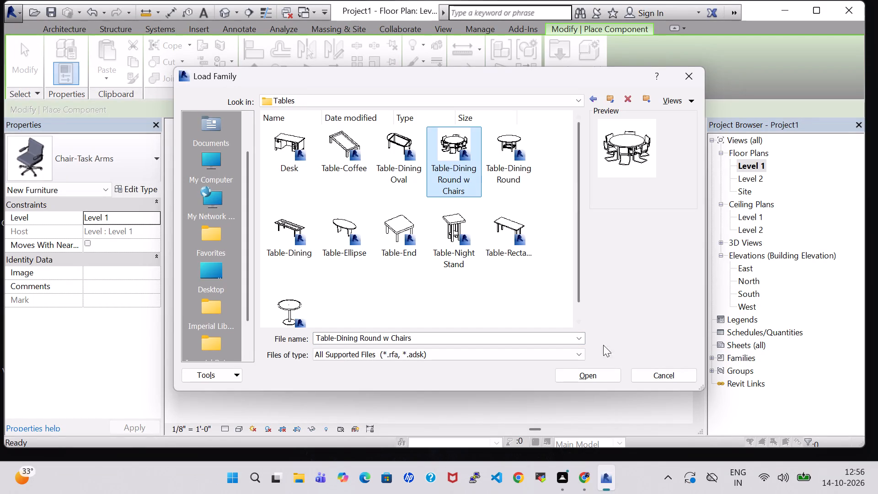
pyautogui.click(595, 375)
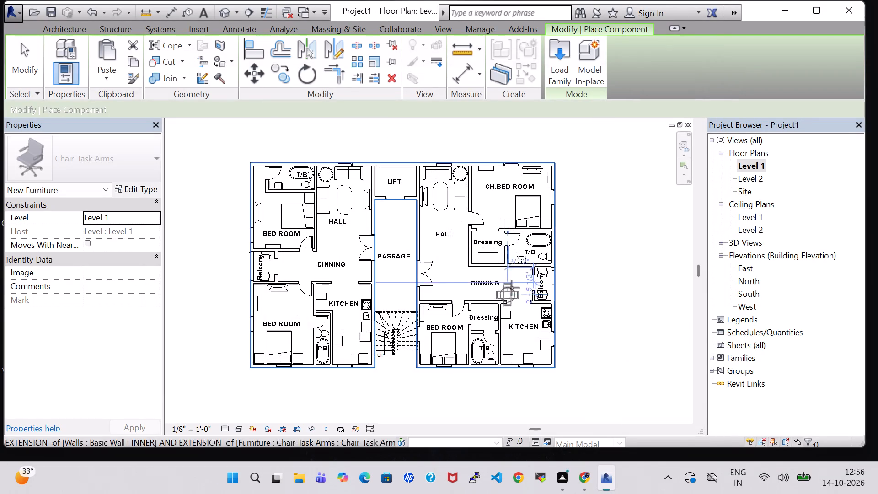
# Place a 36" Diameter Table-Dining Round w Chairs at the DINNING label of the right apartment and of the left apartment.
pyautogui.scroll(3, 503, 286)
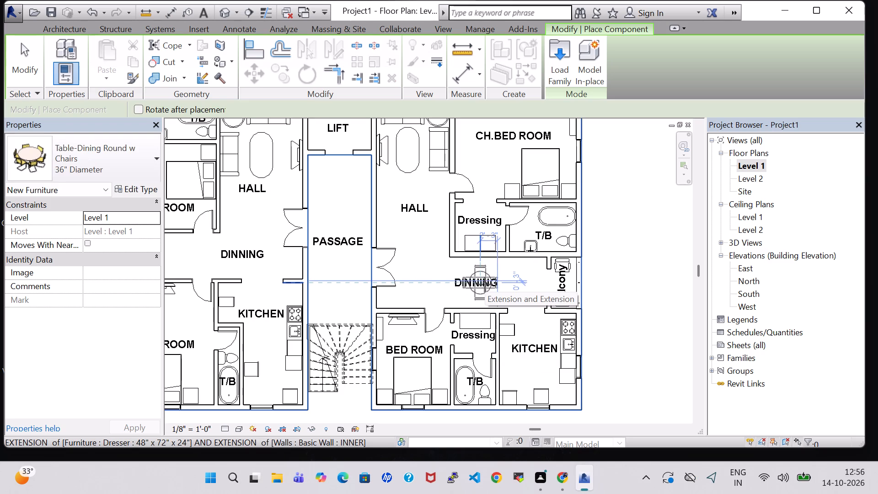
pyautogui.click(485, 285)
pyautogui.scroll(-1, 386, 261)
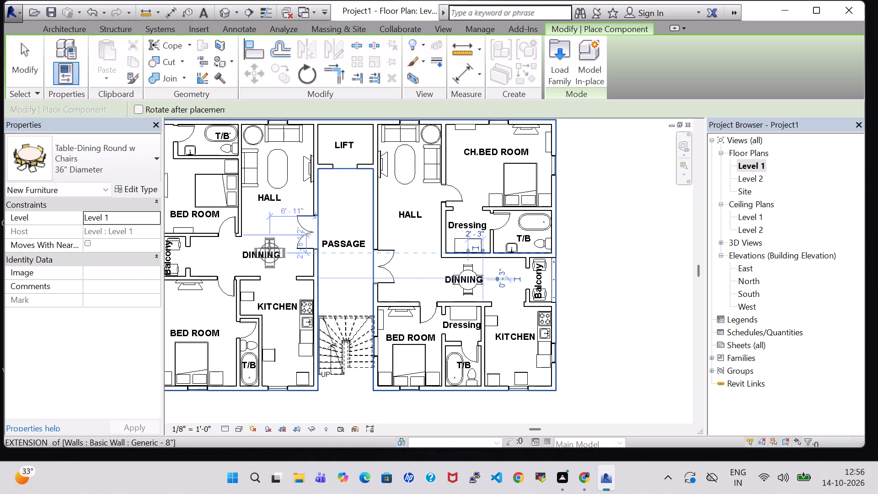
pyautogui.click(268, 248)
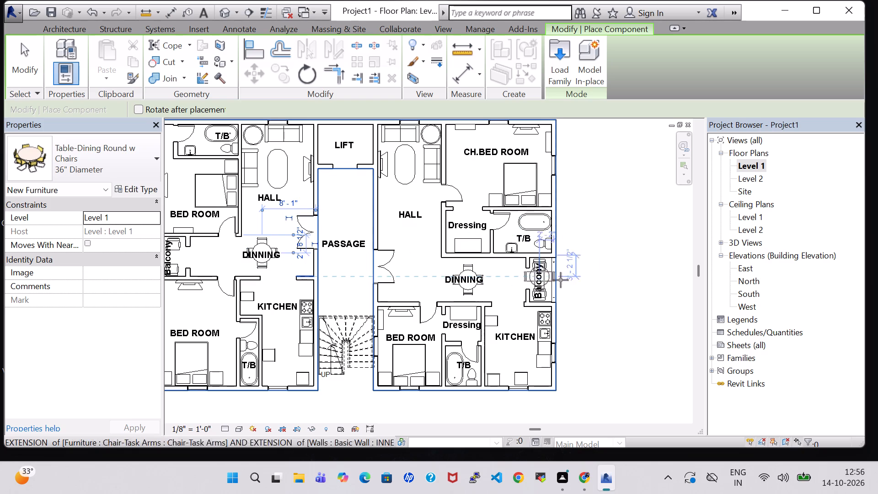
pyautogui.press('Escape')
pyautogui.press('Escape')
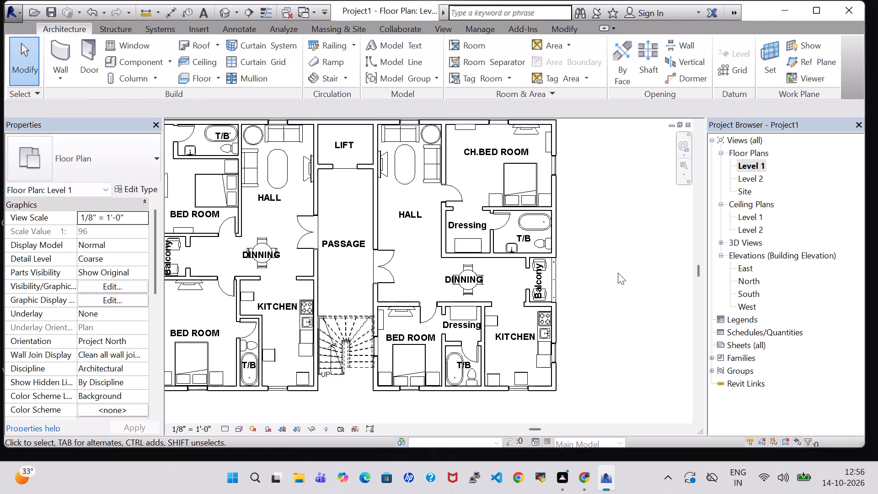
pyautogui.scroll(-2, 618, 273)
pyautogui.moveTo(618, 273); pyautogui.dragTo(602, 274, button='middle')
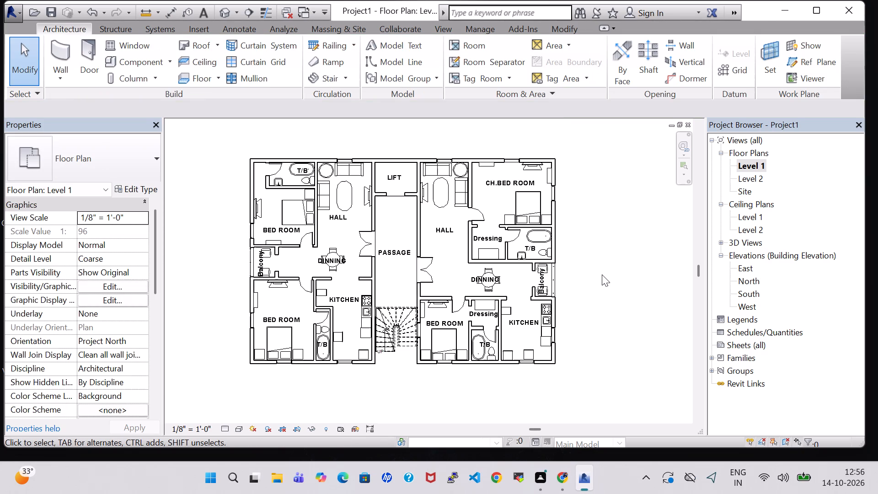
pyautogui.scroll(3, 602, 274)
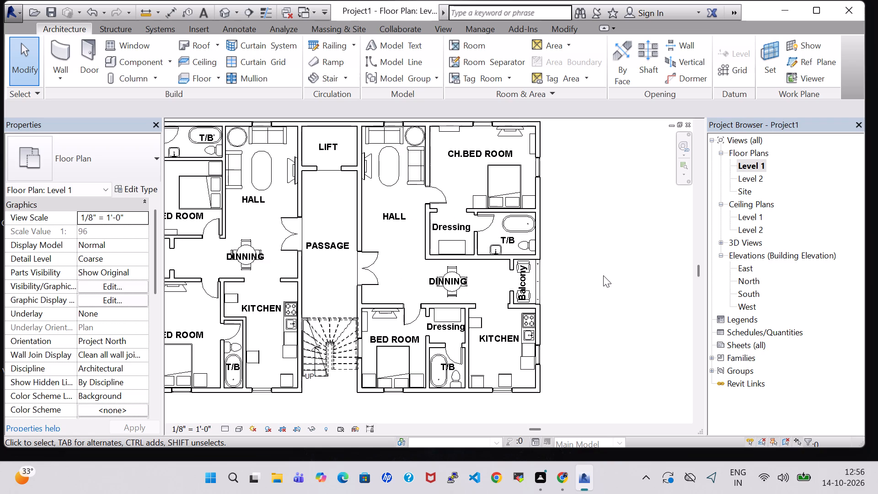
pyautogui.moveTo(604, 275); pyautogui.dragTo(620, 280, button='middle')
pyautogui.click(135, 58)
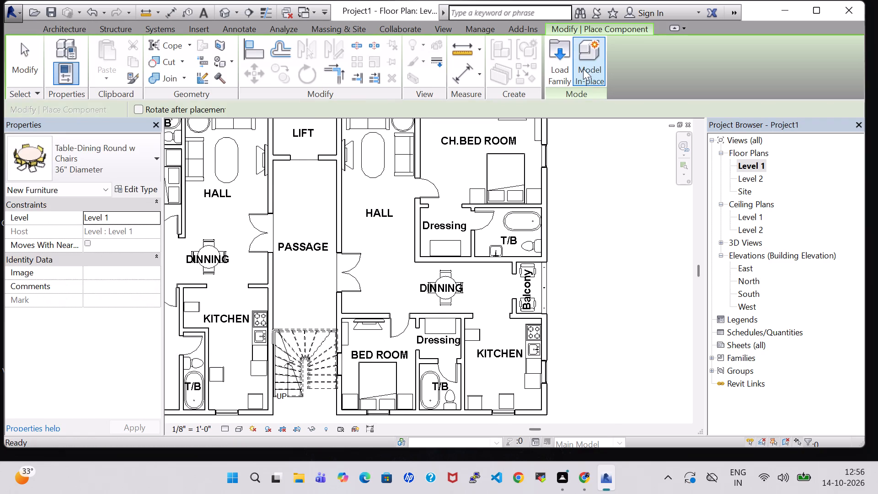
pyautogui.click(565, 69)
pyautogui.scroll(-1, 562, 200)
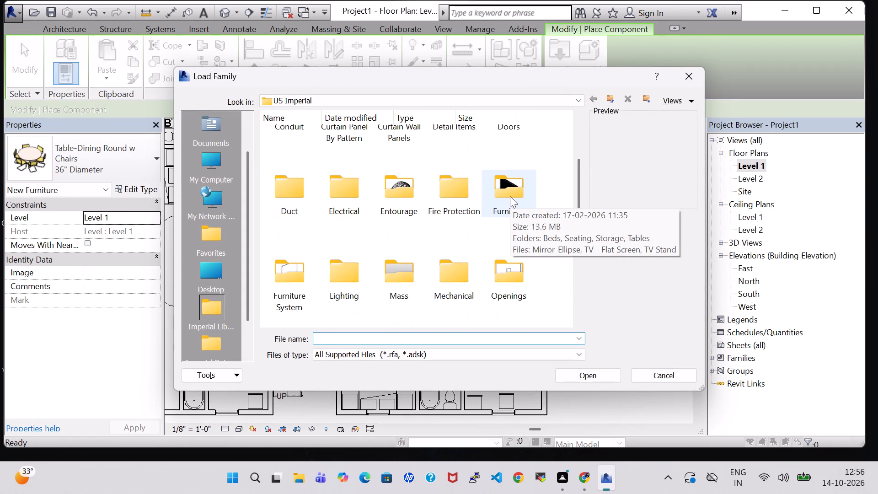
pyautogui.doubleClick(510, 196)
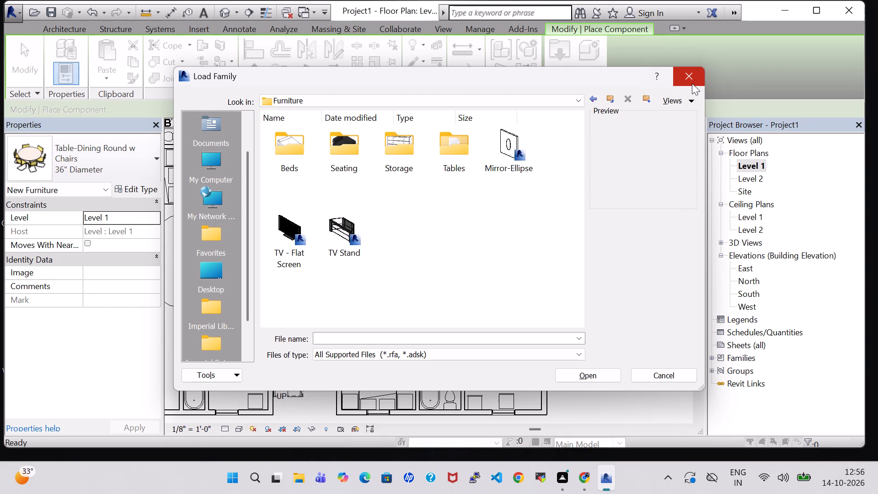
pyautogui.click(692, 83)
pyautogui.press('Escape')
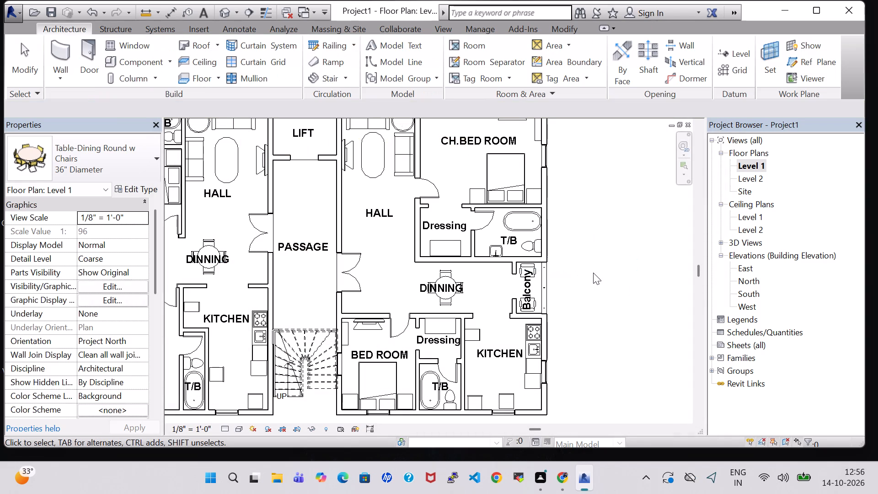
# Load the Sink Vanity-Round family from the US Imperial architectural plumbing fixtures Sinks library.
pyautogui.moveTo(593, 275); pyautogui.dragTo(606, 275, button='middle')
pyautogui.scroll(-1, 606, 275)
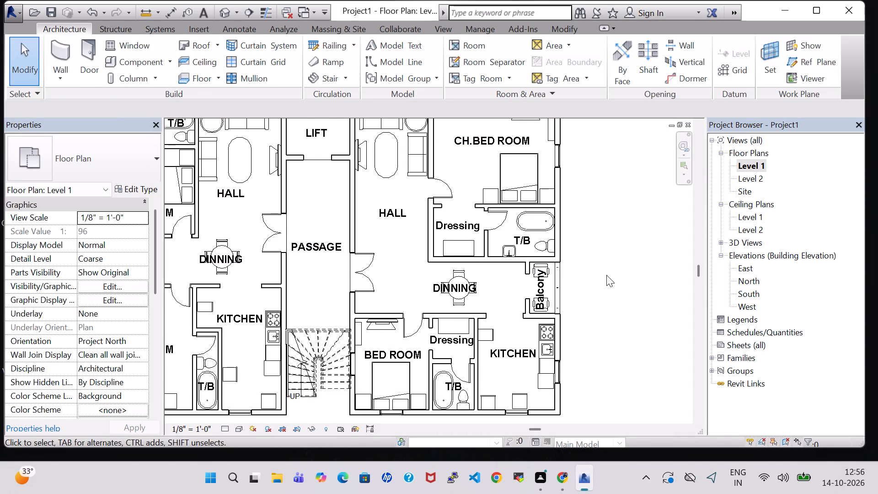
pyautogui.doubleClick(139, 62)
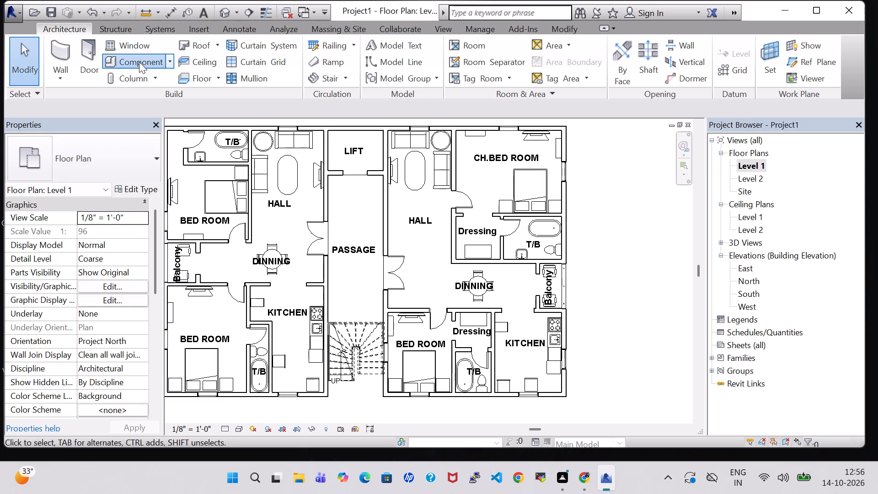
pyautogui.click(545, 74)
pyautogui.click(553, 74)
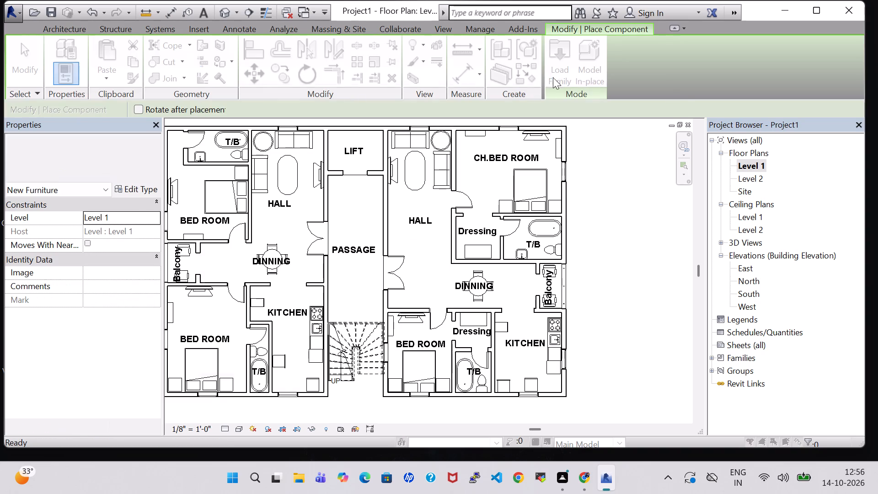
pyautogui.scroll(-4, 385, 224)
pyautogui.scroll(2, 405, 215)
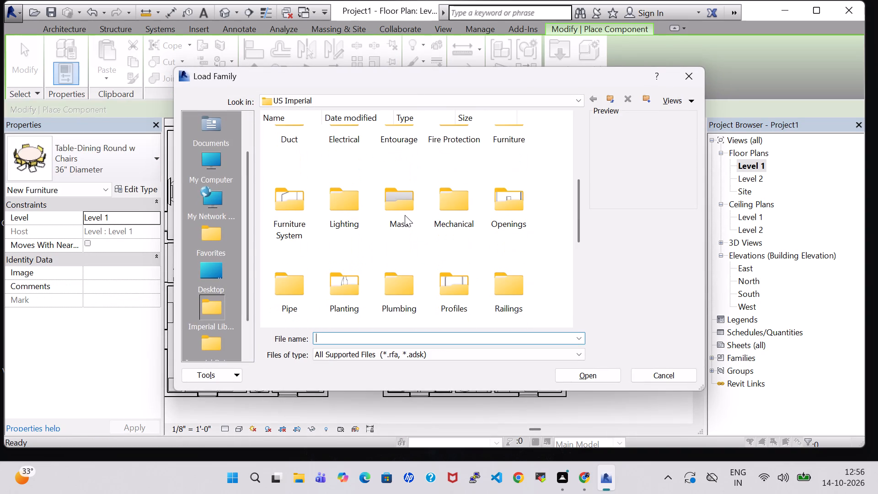
pyautogui.scroll(-1, 405, 215)
pyautogui.doubleClick(406, 173)
pyautogui.doubleClick(291, 150)
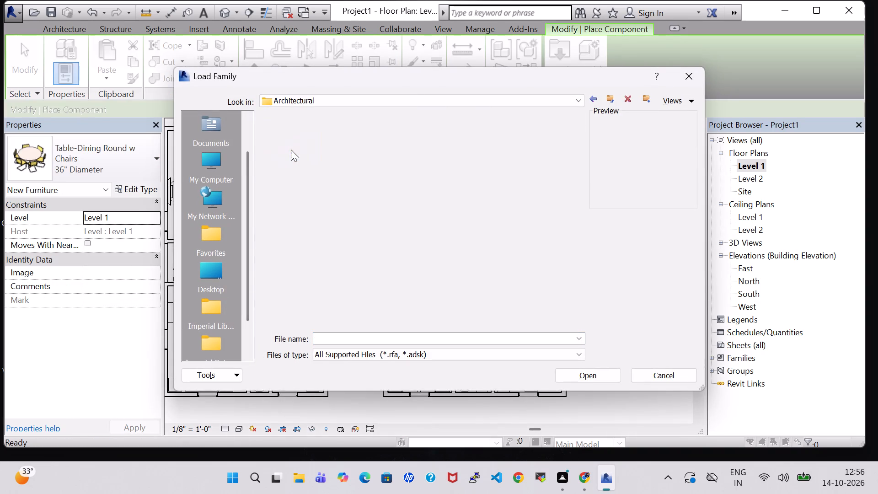
pyautogui.doubleClick(351, 157)
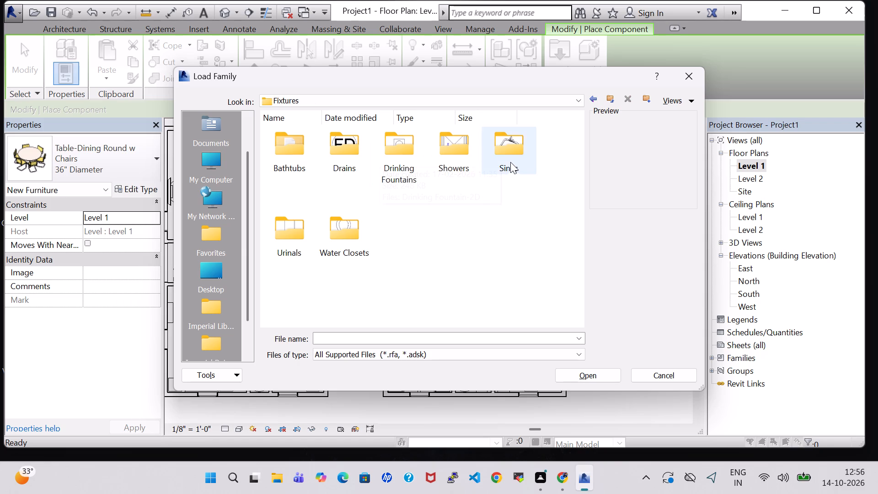
pyautogui.doubleClick(495, 154)
pyautogui.click(512, 165)
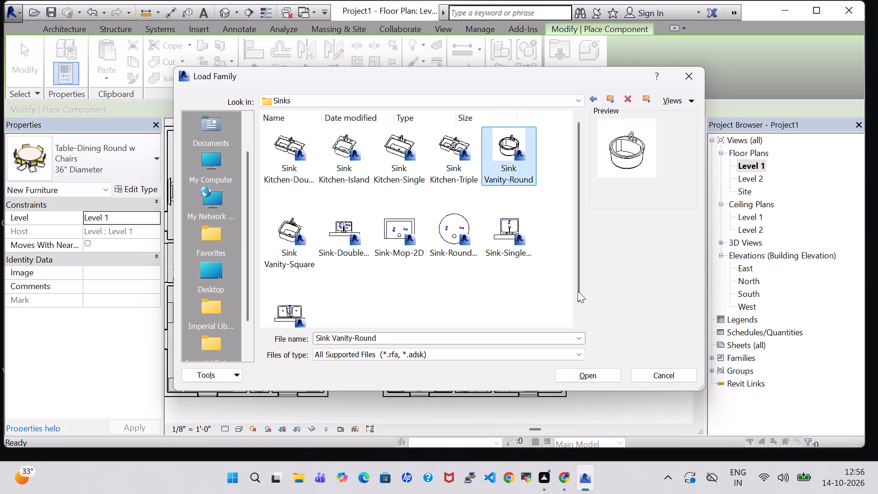
pyautogui.click(598, 378)
# Place a 19" x 19" Sink Vanity-Round in the right apartment's dining area, backed against the T/B wall about 2' 5" from the balcony wall.
pyautogui.scroll(6, 509, 293)
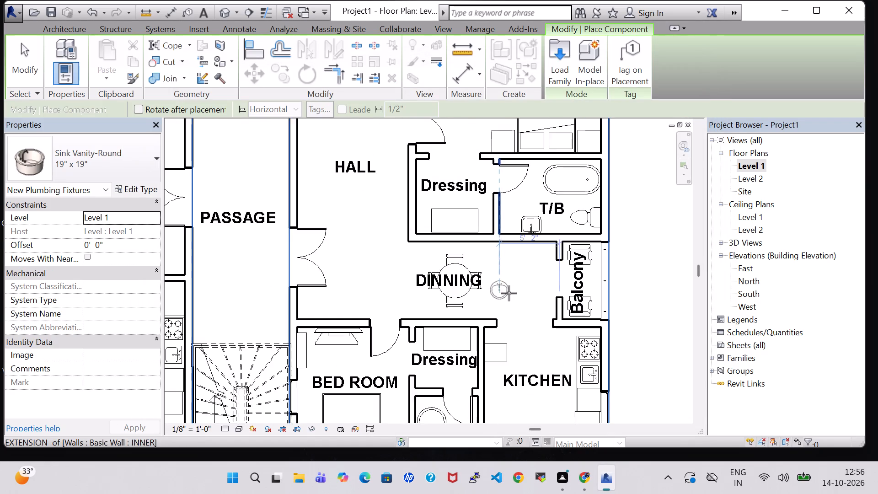
pyautogui.scroll(3, 509, 293)
pyautogui.press('space')
pyautogui.press('space')
pyautogui.press('space')
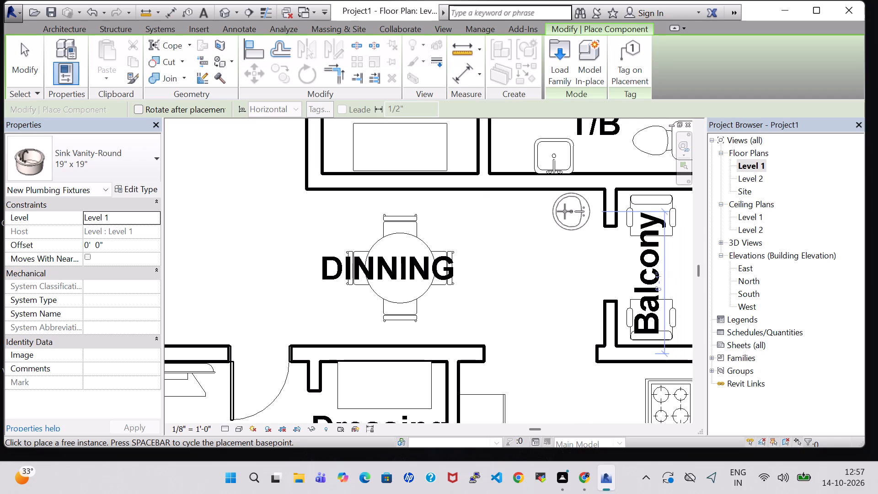
pyautogui.press('space')
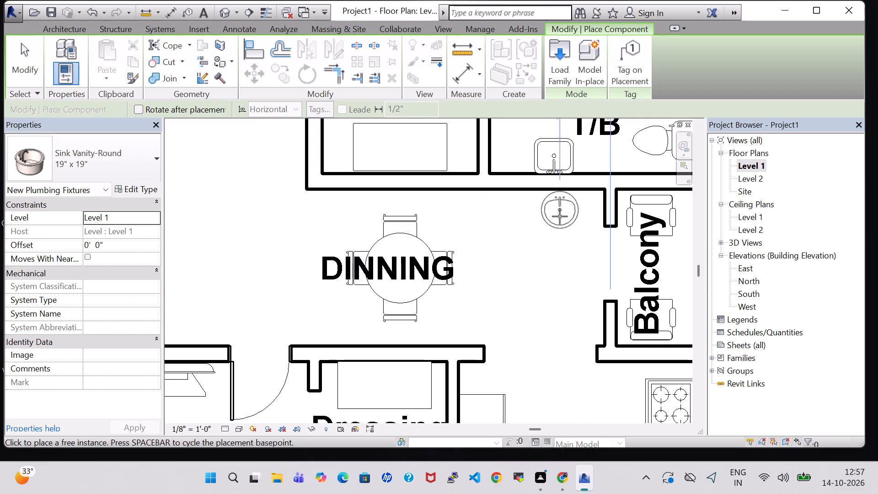
pyautogui.click(557, 216)
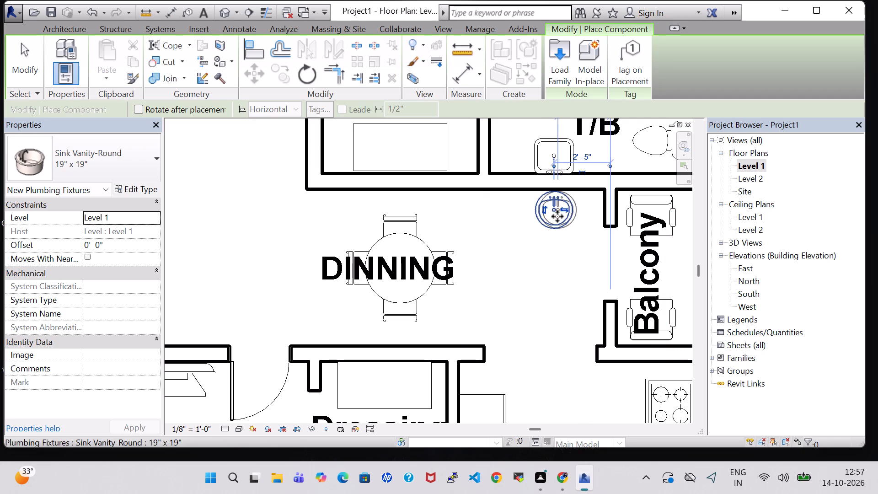
pyautogui.scroll(-3, 558, 288)
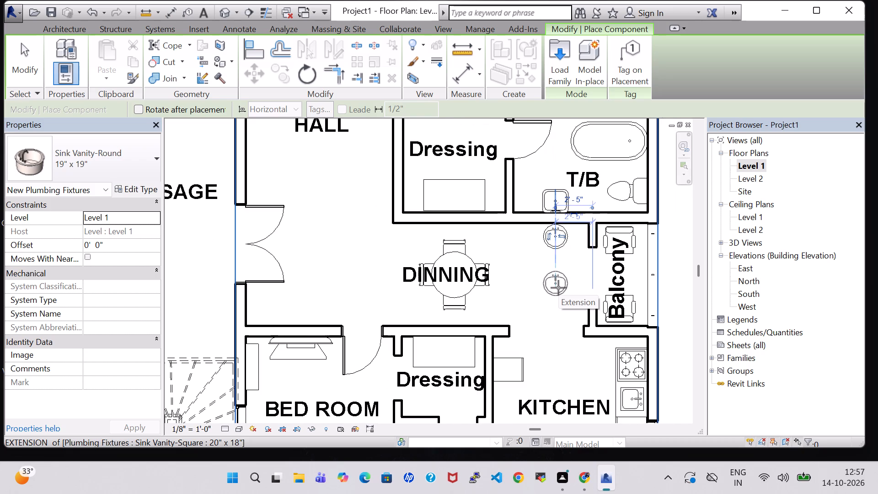
pyautogui.press('Escape')
pyautogui.press('Escape')
# Set the offset of the right apartment's round dining-area sink to 2' 0".
pyautogui.click(560, 242)
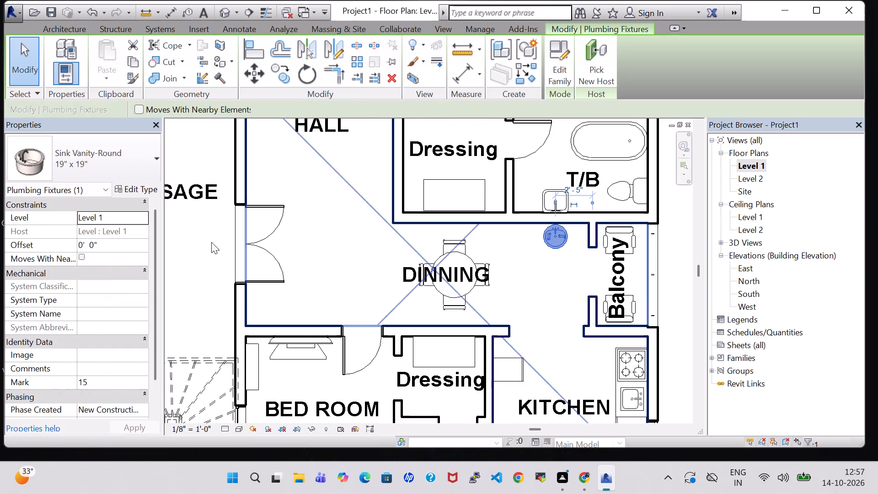
pyautogui.click(83, 244)
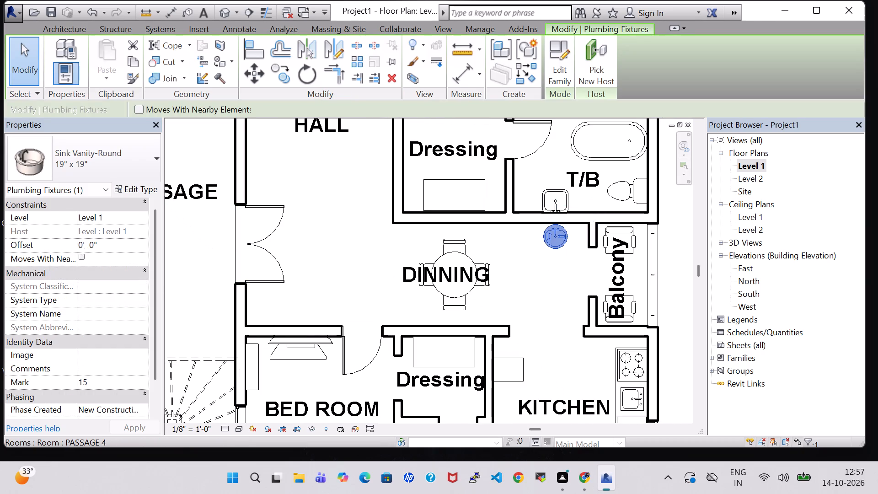
pyautogui.press('BackSpace')
pyautogui.press('2')
pyautogui.press('Return')
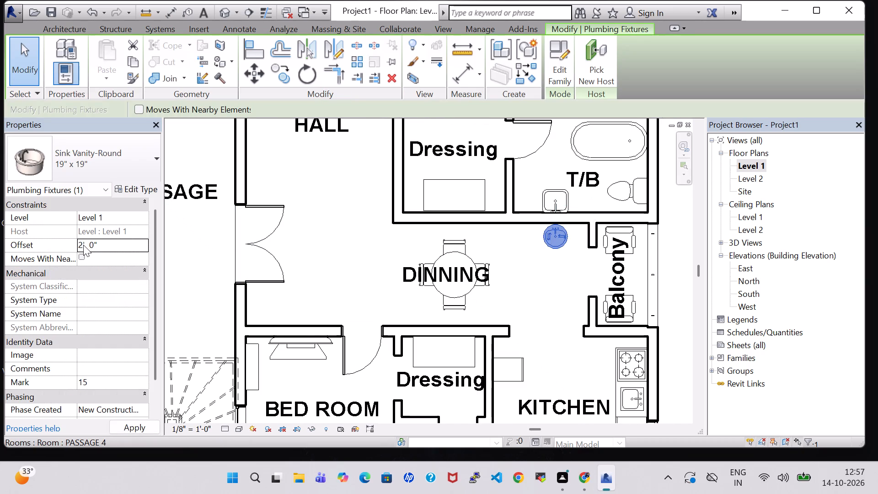
# Place a 19" x 19" Sink Vanity-Round in the left apartment's dining area, against the kitchen wall in the corner beside the passage.
pyautogui.scroll(-2, 476, 292)
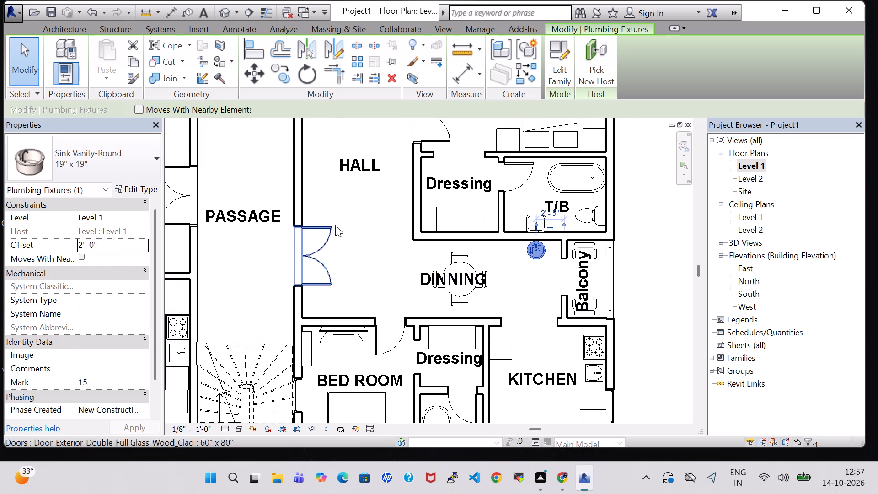
pyautogui.click(71, 30)
pyautogui.scroll(-2, 230, 142)
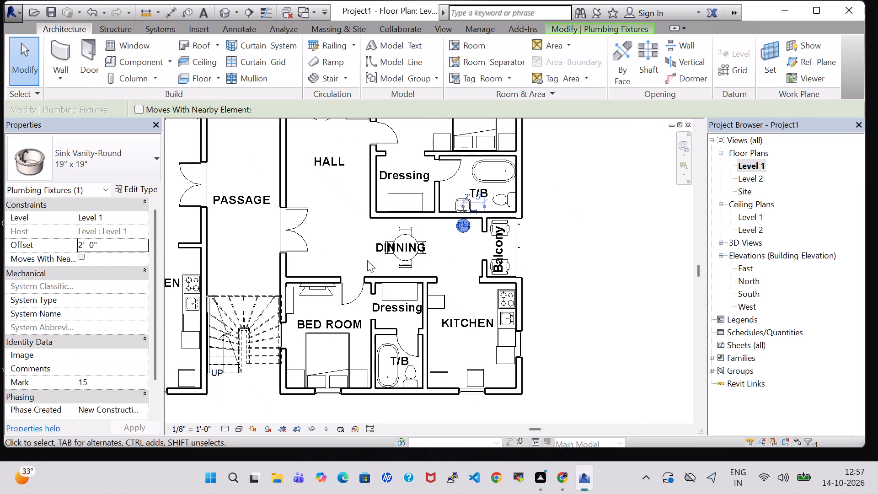
pyautogui.moveTo(353, 253); pyautogui.dragTo(518, 287, button='middle')
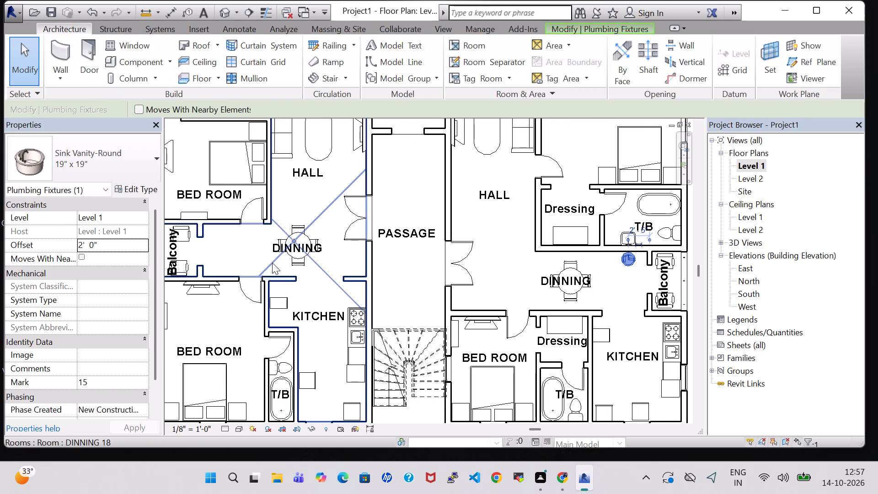
pyautogui.scroll(3, 340, 282)
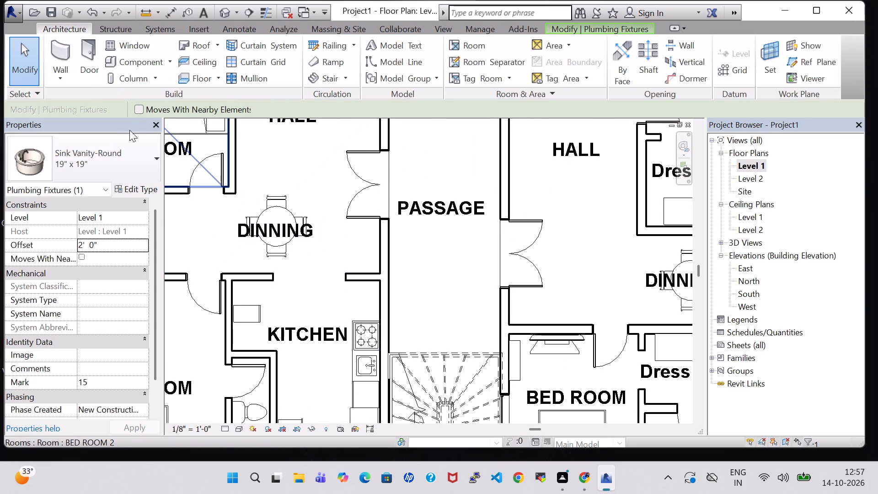
pyautogui.click(132, 67)
pyautogui.scroll(-2, 228, 173)
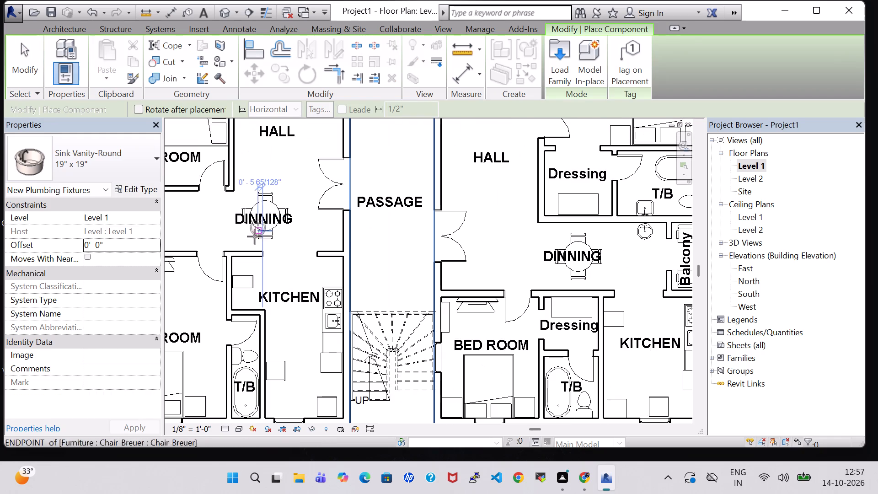
pyautogui.scroll(2, 229, 250)
pyautogui.scroll(-1, 229, 250)
pyautogui.moveTo(229, 250); pyautogui.dragTo(328, 260, button='middle')
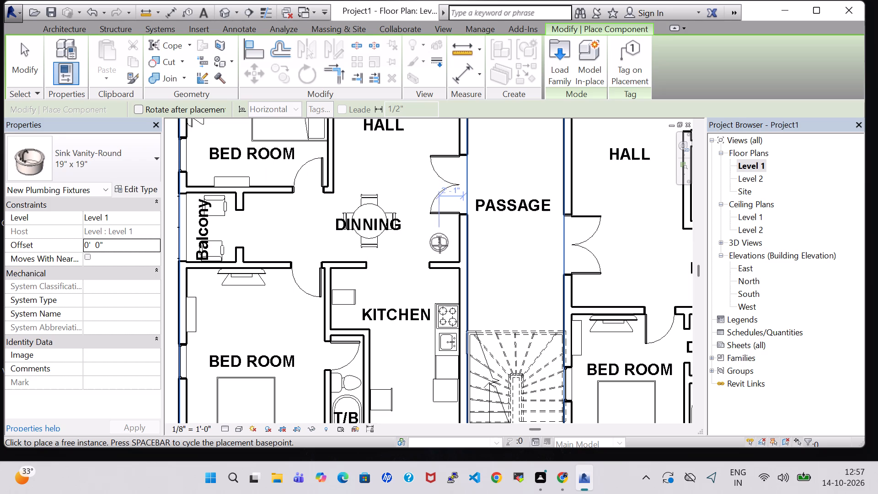
pyautogui.press('space')
pyautogui.press('space')
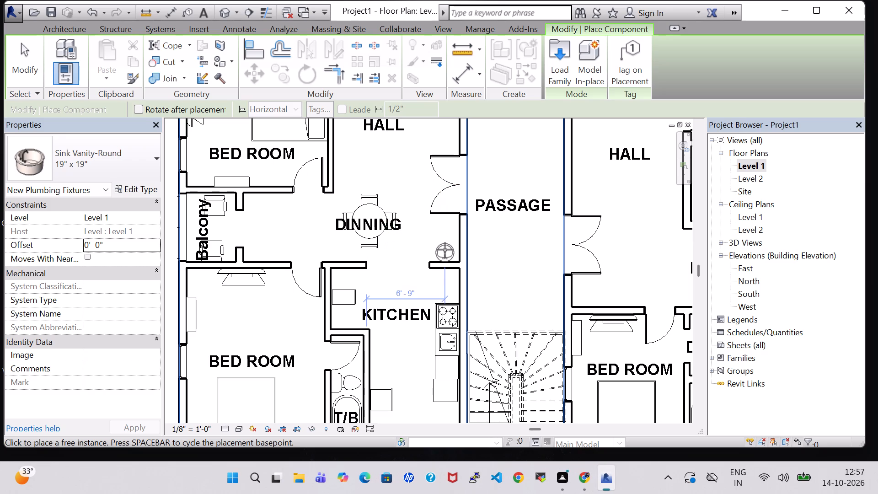
pyautogui.click(445, 250)
pyautogui.press('Escape')
pyautogui.press('Escape')
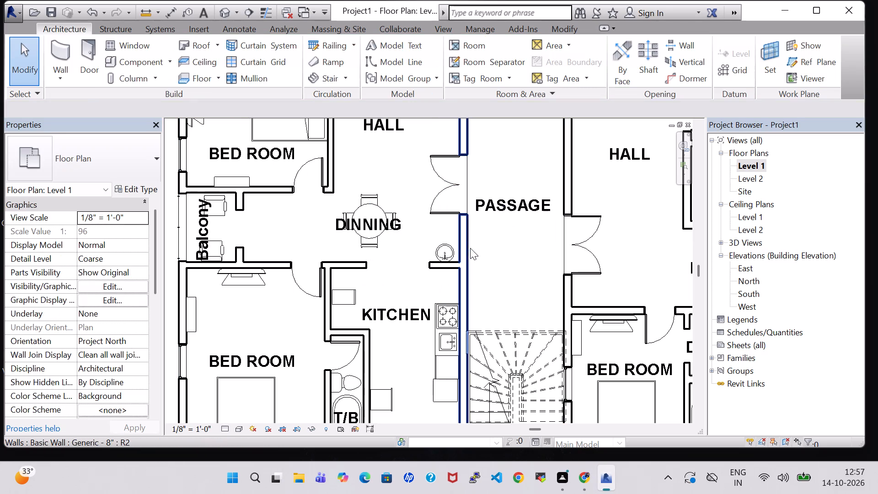
# Set the offset of the left apartment's round dining-area sink to 2' 0".
pyautogui.click(449, 248)
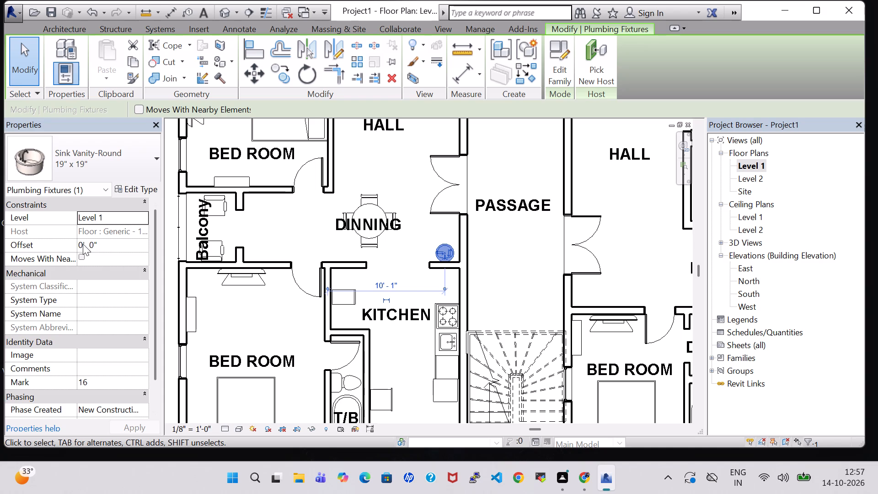
pyautogui.click(83, 244)
pyautogui.press('BackSpace')
pyautogui.press('2')
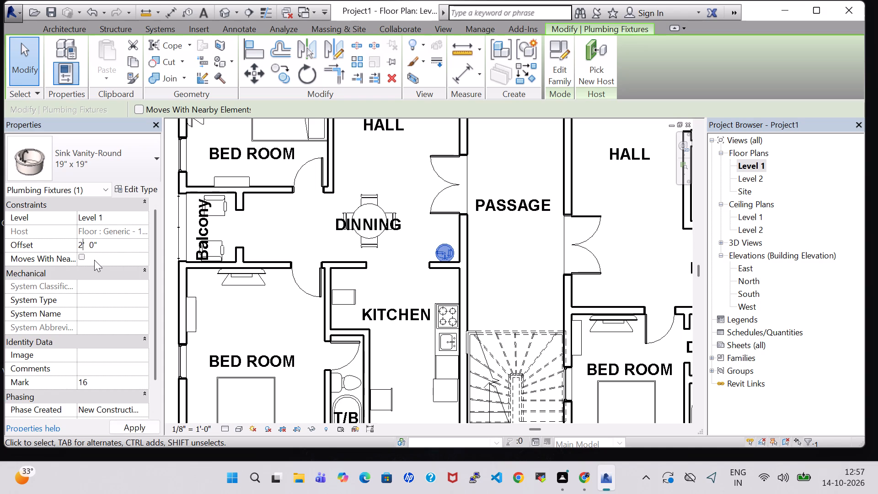
pyautogui.press('Return')
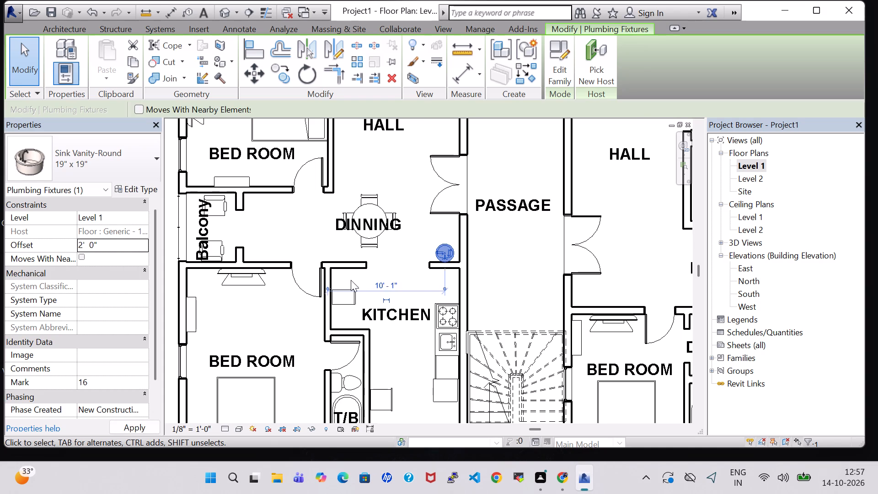
pyautogui.scroll(-2, 436, 285)
pyautogui.click(493, 267)
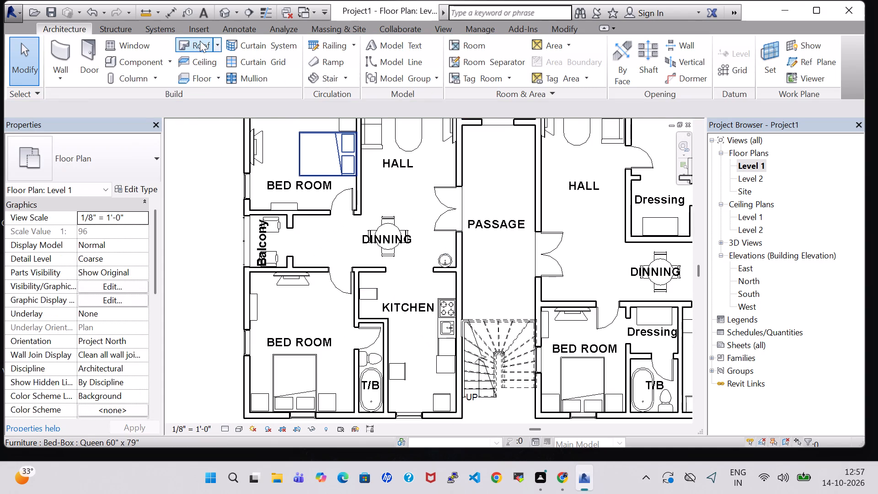
# Load the Mirror-Ellipse family from the US Imperial Furniture library.
pyautogui.click(146, 55)
pyautogui.click(565, 62)
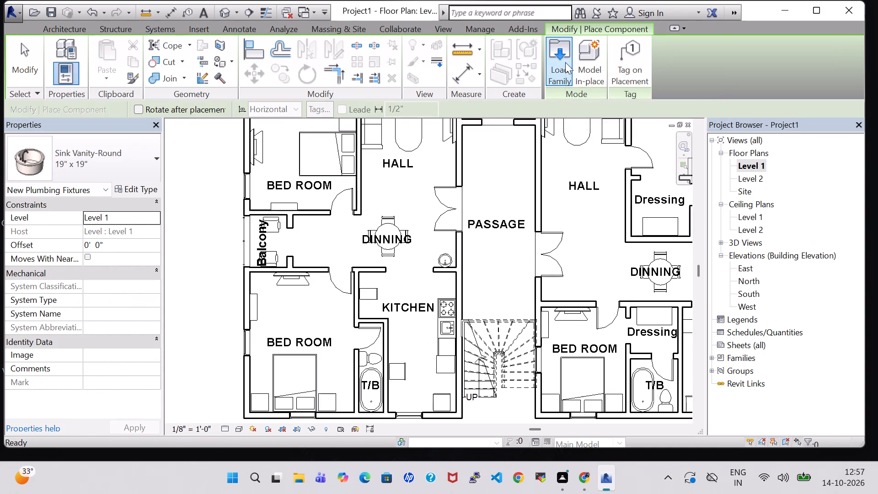
pyautogui.scroll(2, 521, 235)
pyautogui.scroll(-2, 520, 237)
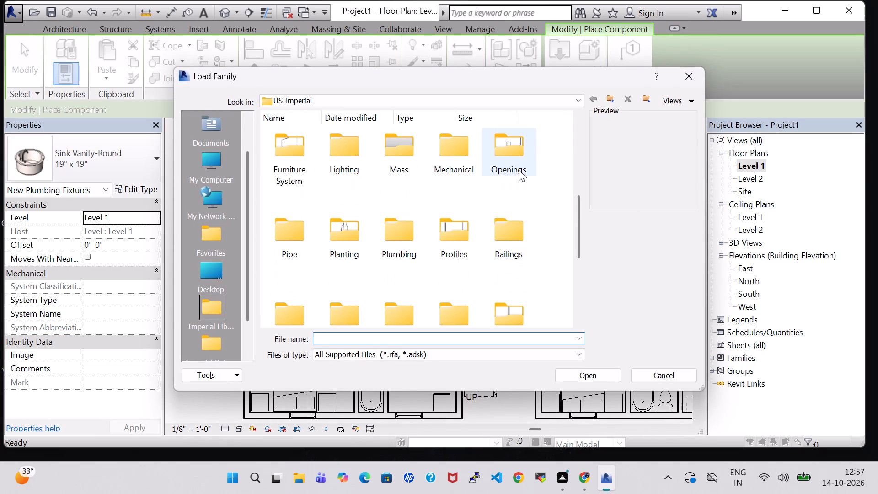
pyautogui.scroll(1, 519, 170)
pyautogui.doubleClick(499, 185)
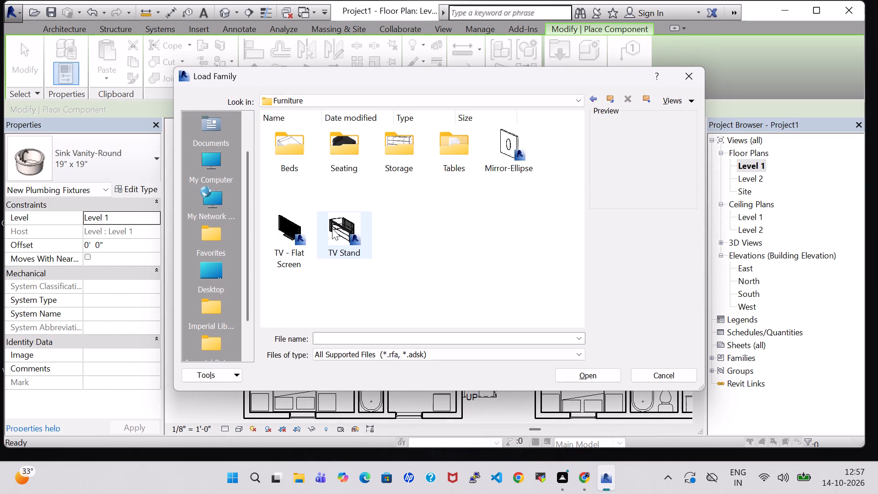
pyautogui.click(519, 145)
pyautogui.click(589, 374)
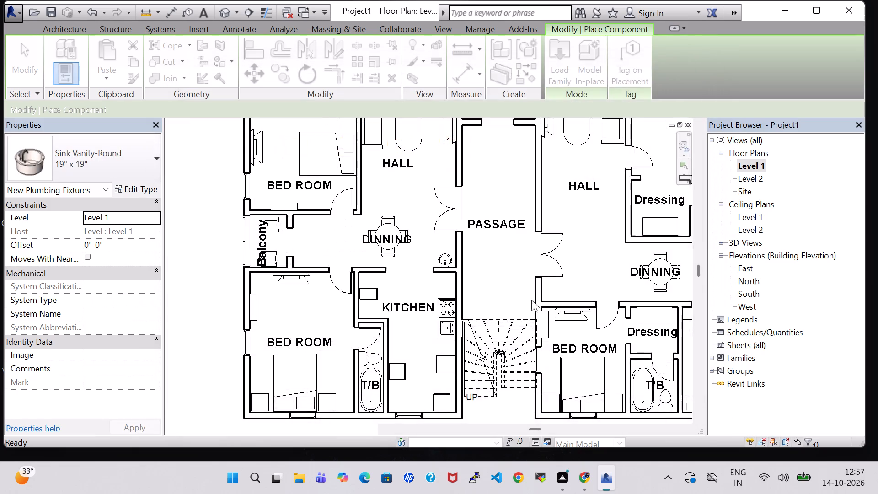
# Place a 24" x 48" Mirror-Ellipse on the wall behind the round dining-area sink in the left apartment and in the right apartment.
pyautogui.scroll(5, 482, 269)
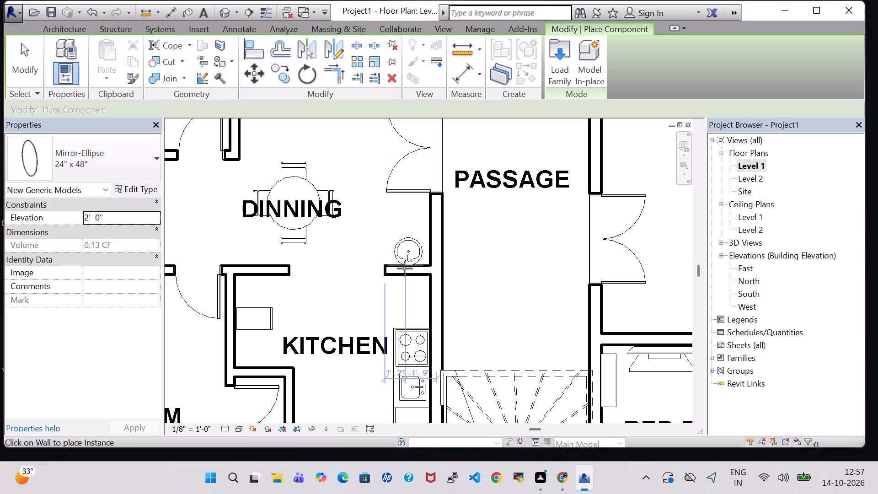
pyautogui.click(405, 268)
pyautogui.scroll(-5, 483, 282)
pyautogui.moveTo(493, 256); pyautogui.dragTo(363, 263, button='middle')
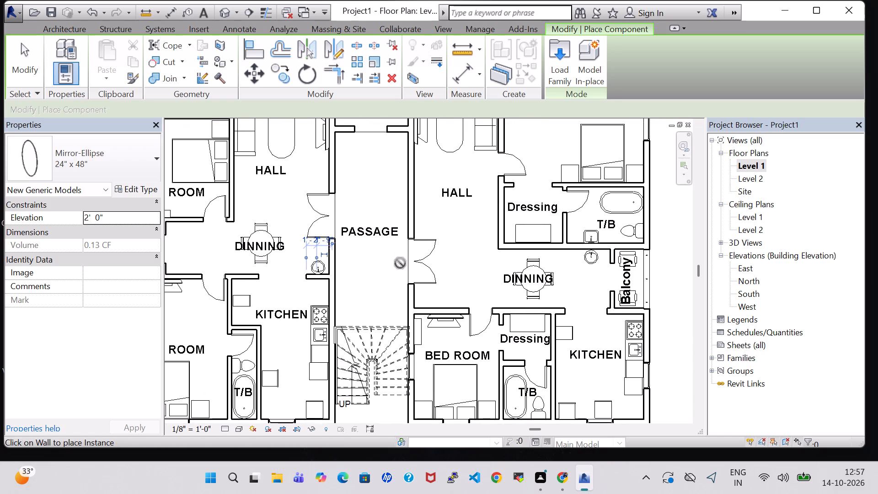
pyautogui.scroll(6, 589, 288)
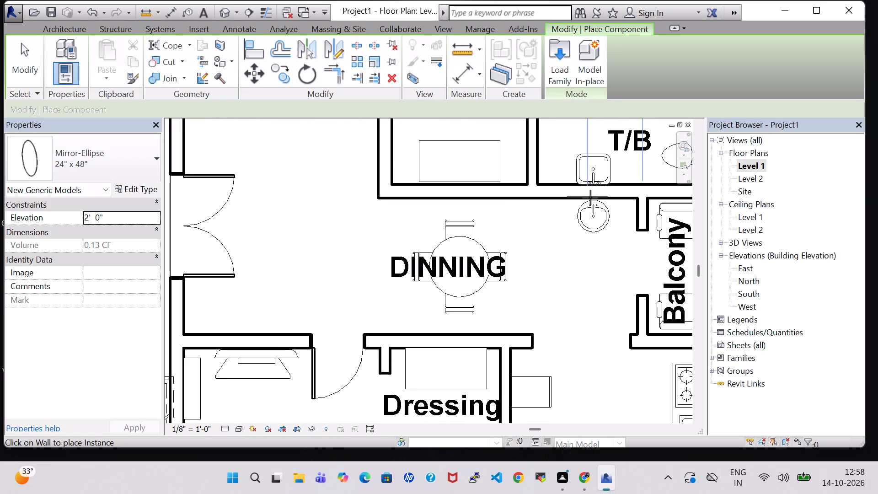
pyautogui.click(590, 198)
pyautogui.press('Escape')
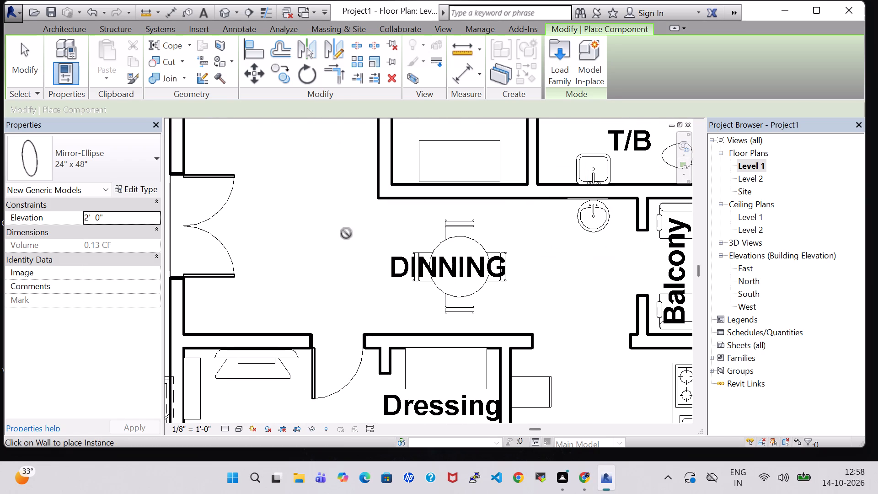
# In the 3D view, raise the right apartment's elliptical dining-area mirror to an elevation of 4' 6" and nudge it slightly sideways.
pyautogui.press('Escape')
pyautogui.click(223, 16)
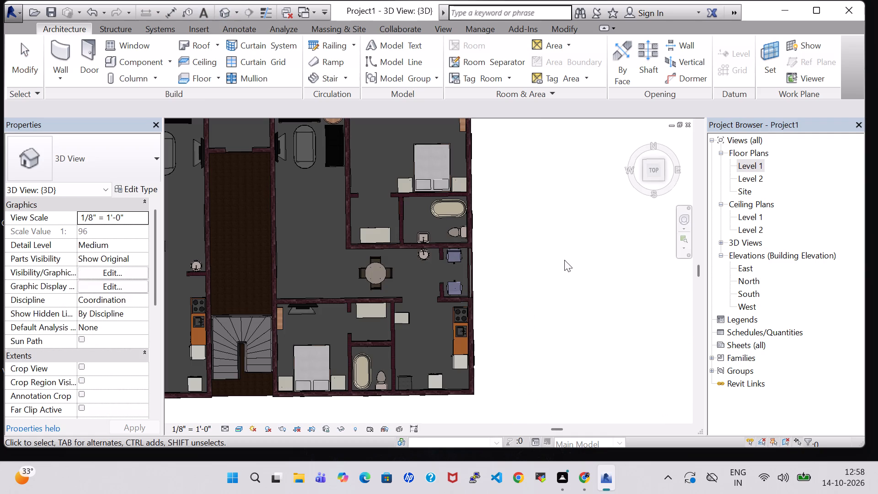
pyautogui.keyDown('shift'); pyautogui.moveTo(498, 255); pyautogui.dragTo(514, 179, button='middle'); pyautogui.keyUp('shift')
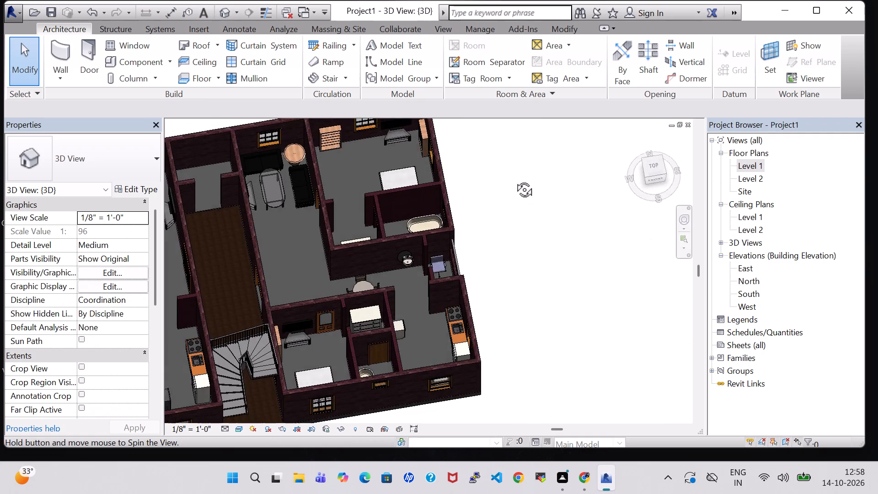
pyautogui.keyDown('shift'); pyautogui.moveTo(514, 179); pyautogui.dragTo(510, 177, button='middle'); pyautogui.keyUp('shift')
pyautogui.keyDown('shift'); pyautogui.moveTo(535, 254); pyautogui.dragTo(525, 185, button='middle'); pyautogui.keyUp('shift')
pyautogui.keyDown('shift'); pyautogui.moveTo(543, 284); pyautogui.dragTo(543, 270, button='middle'); pyautogui.keyUp('shift')
pyautogui.click(421, 283)
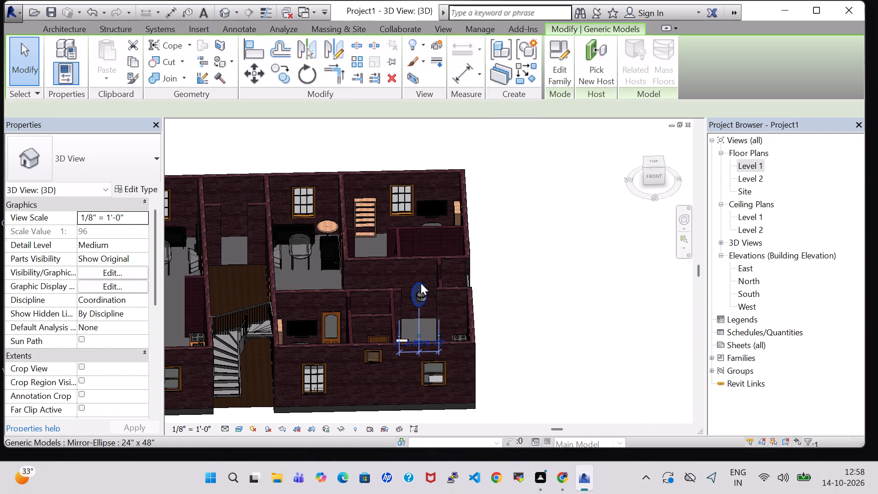
pyautogui.press('Up')
pyautogui.press('Up')
pyautogui.press('Up')
pyautogui.press('Up')
pyautogui.press('Up')
pyautogui.press('Up')
pyautogui.press('Right')
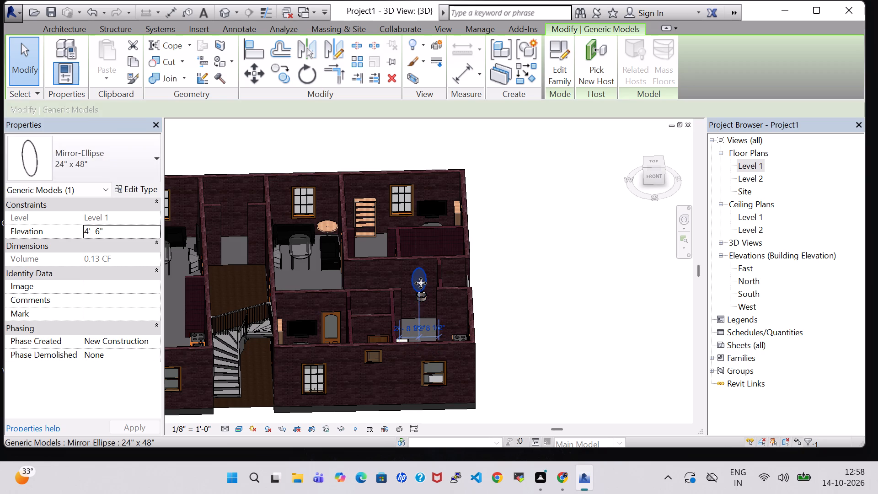
pyautogui.click(519, 312)
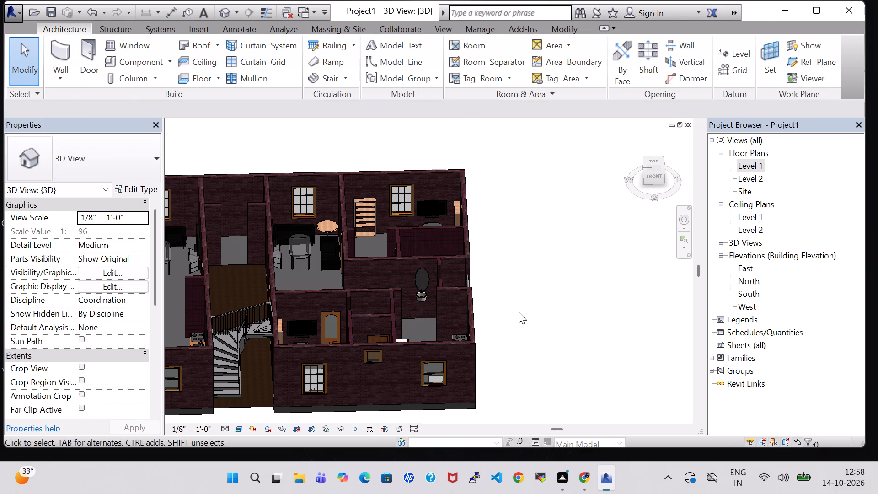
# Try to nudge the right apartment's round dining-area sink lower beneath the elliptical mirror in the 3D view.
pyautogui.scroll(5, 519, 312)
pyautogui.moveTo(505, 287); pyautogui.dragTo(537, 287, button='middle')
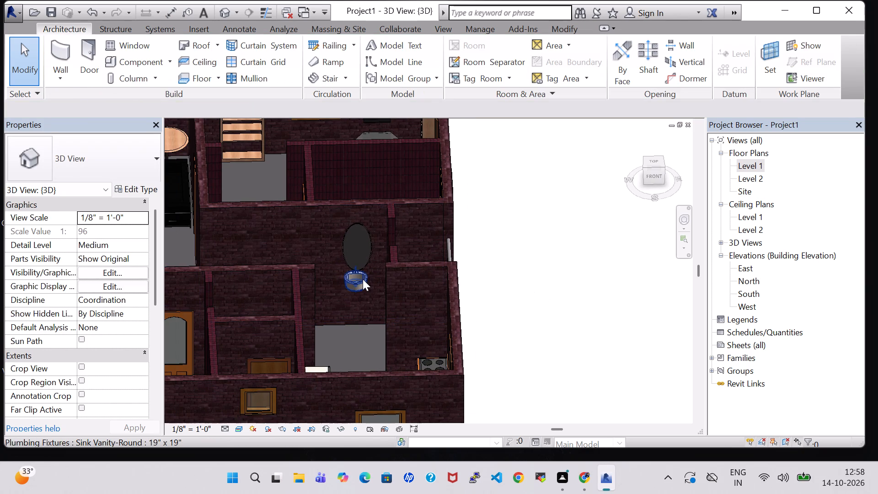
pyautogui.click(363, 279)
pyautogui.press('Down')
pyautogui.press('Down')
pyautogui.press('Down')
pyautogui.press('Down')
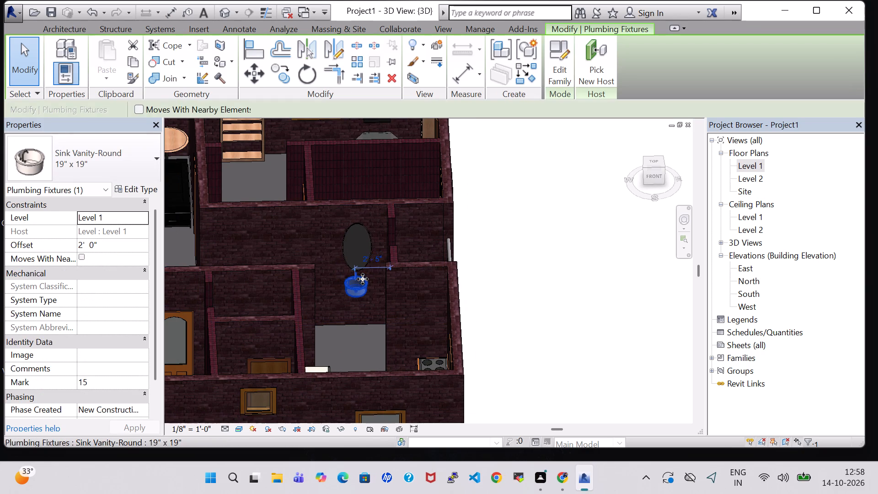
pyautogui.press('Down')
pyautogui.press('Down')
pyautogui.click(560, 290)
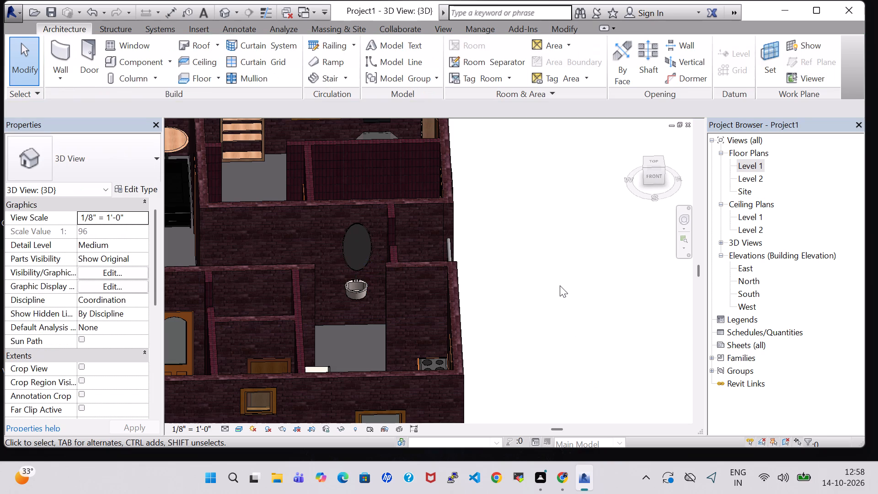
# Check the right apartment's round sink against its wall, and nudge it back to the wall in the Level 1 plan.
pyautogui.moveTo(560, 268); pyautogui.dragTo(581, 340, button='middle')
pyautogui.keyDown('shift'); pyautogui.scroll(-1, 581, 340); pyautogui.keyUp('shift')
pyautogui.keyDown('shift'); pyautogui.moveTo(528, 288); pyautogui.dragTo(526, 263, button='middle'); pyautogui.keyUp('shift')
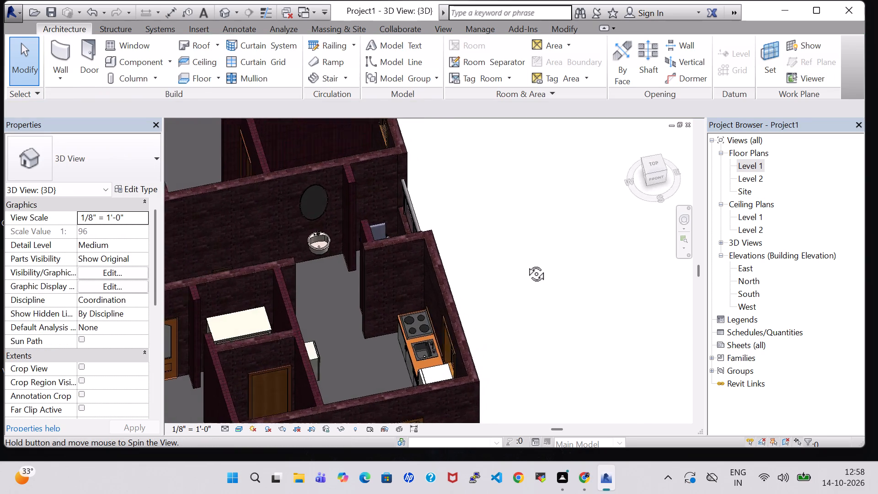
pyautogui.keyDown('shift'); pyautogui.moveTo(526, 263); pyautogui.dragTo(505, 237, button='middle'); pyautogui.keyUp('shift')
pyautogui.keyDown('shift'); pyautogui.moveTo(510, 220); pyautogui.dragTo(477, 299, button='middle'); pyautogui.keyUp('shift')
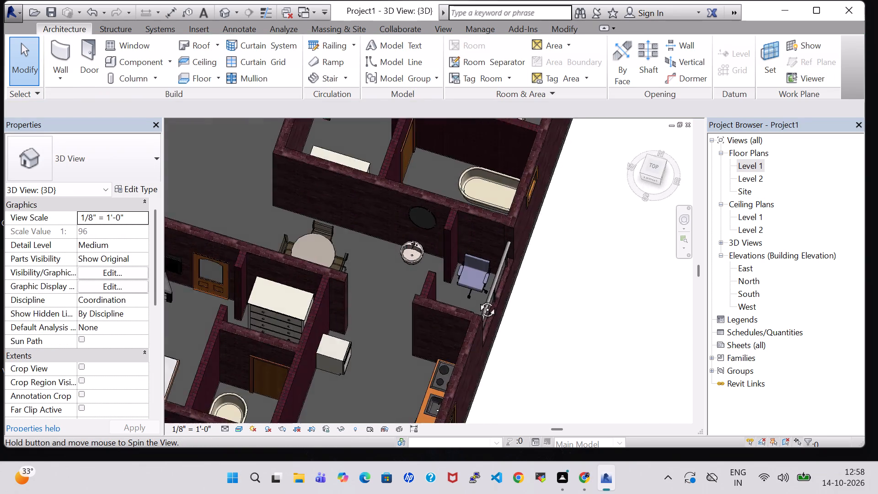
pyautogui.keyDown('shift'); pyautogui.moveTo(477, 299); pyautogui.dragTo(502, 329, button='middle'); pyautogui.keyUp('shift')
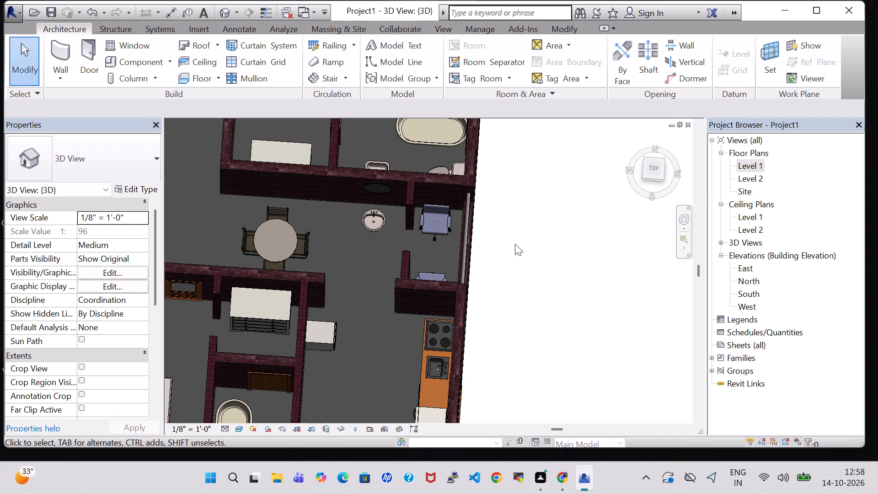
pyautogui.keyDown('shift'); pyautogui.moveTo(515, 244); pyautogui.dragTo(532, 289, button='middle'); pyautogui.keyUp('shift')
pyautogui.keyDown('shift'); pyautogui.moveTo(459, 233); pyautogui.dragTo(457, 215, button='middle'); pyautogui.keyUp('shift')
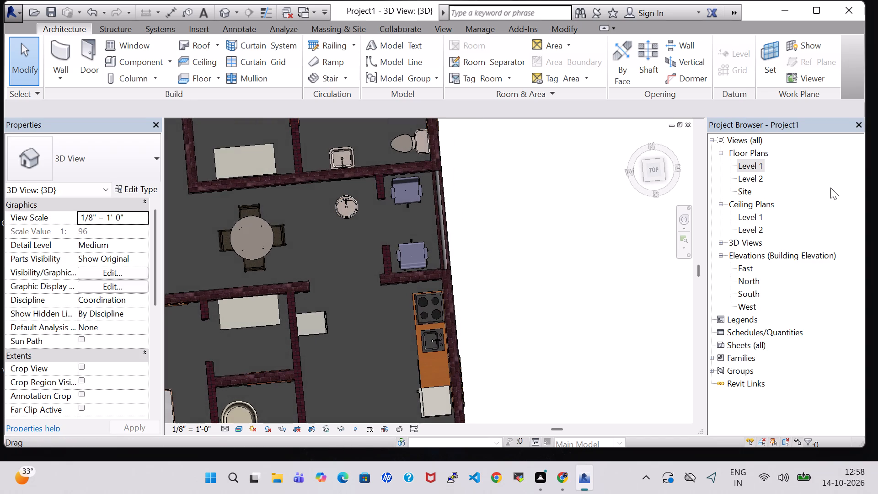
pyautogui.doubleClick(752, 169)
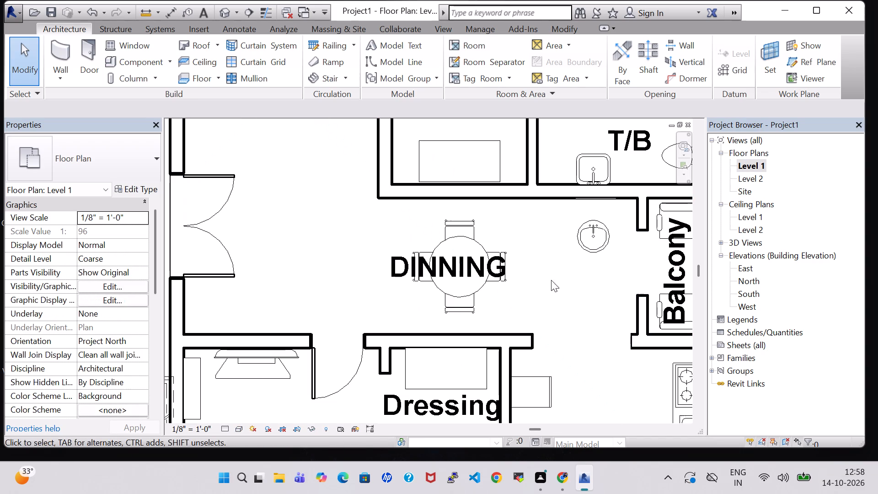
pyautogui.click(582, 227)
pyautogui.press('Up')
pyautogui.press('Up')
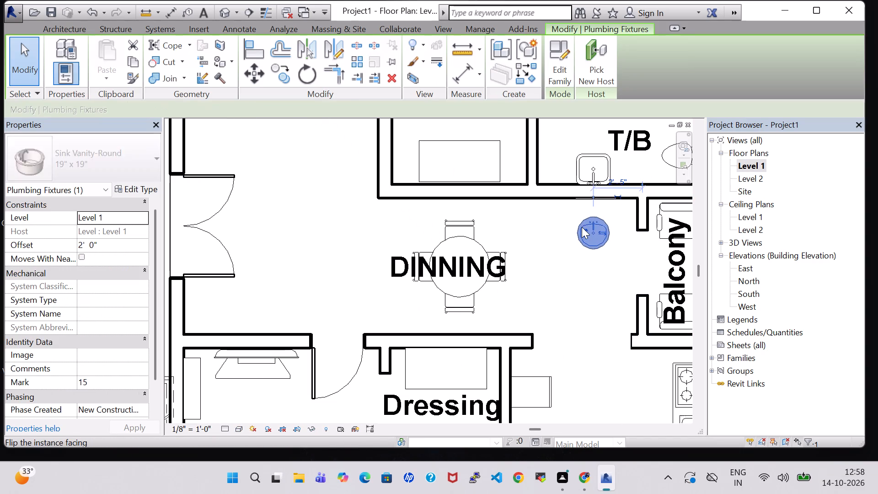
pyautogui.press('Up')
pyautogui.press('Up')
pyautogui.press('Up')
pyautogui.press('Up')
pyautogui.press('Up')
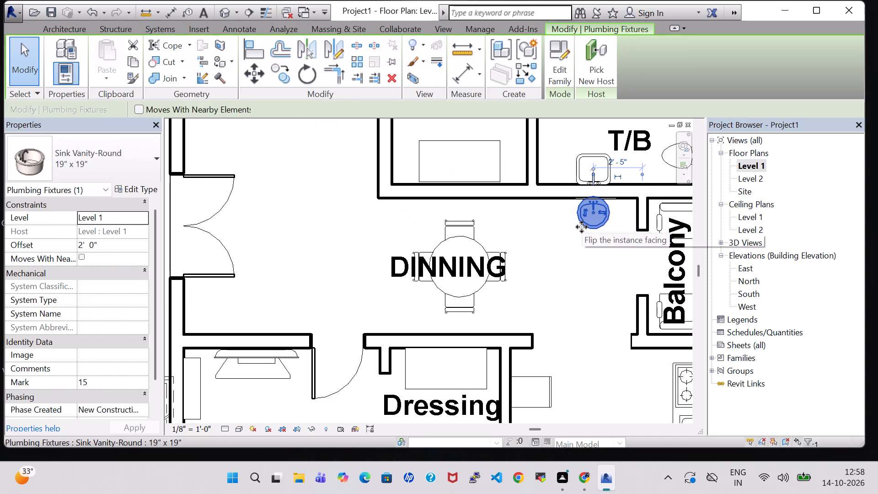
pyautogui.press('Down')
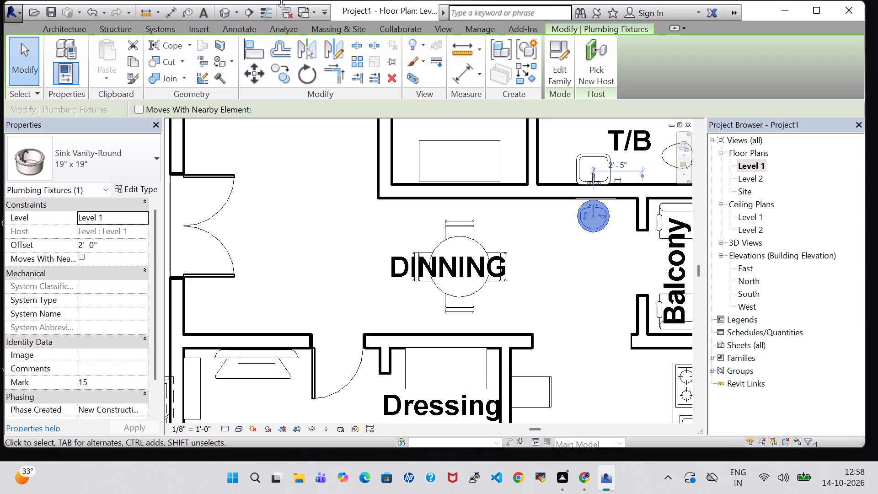
# In the 3D view, raise the right apartment's elliptical mirror above the round sink to an elevation of 5' 0".
pyautogui.click(219, 10)
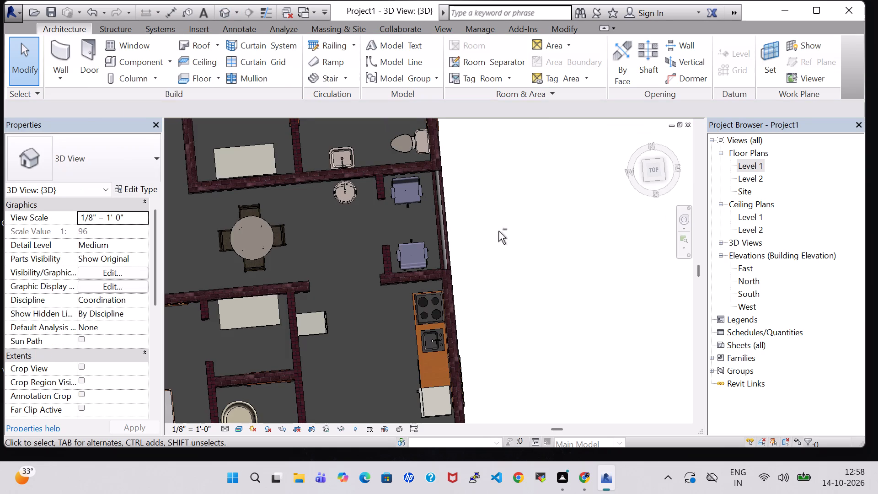
pyautogui.keyDown('shift'); pyautogui.moveTo(498, 231); pyautogui.dragTo(491, 226, button='middle'); pyautogui.keyUp('shift')
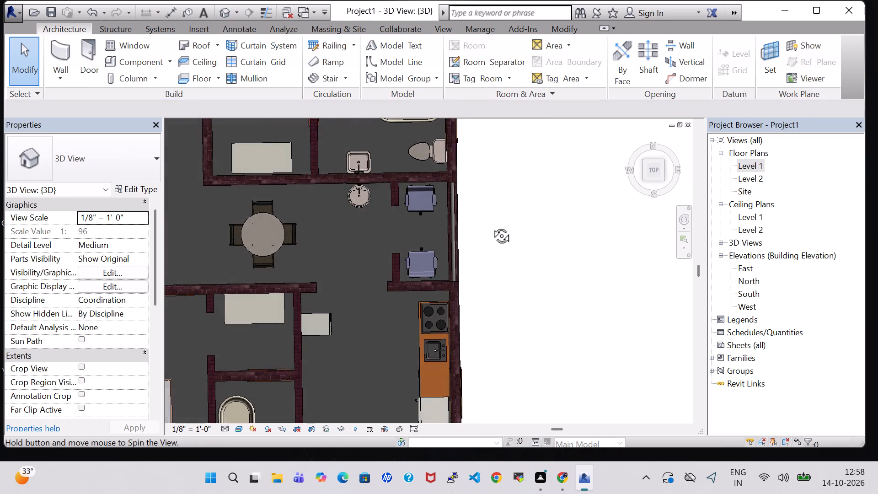
pyautogui.keyDown('shift'); pyautogui.moveTo(491, 226); pyautogui.dragTo(494, 156, button='middle'); pyautogui.keyUp('shift')
pyautogui.moveTo(499, 214); pyautogui.dragTo(494, 182, button='middle')
pyautogui.click(364, 194)
pyautogui.press('Up')
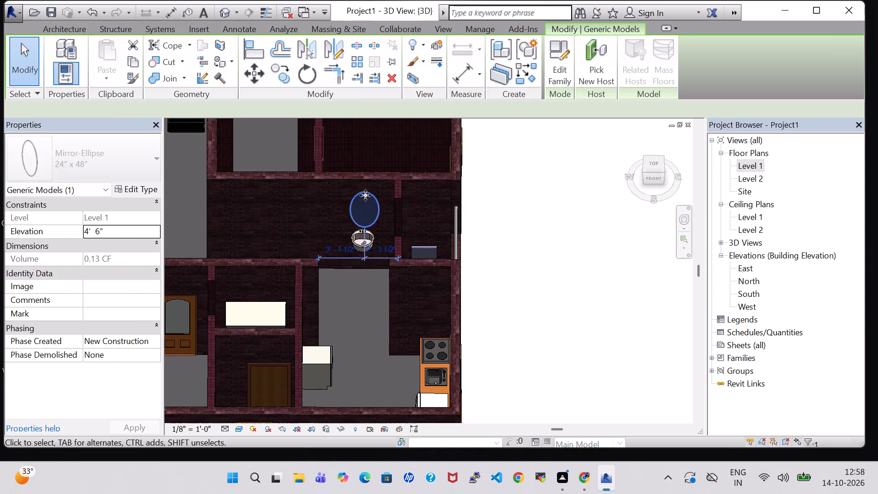
pyautogui.press('Up')
pyautogui.press('Up')
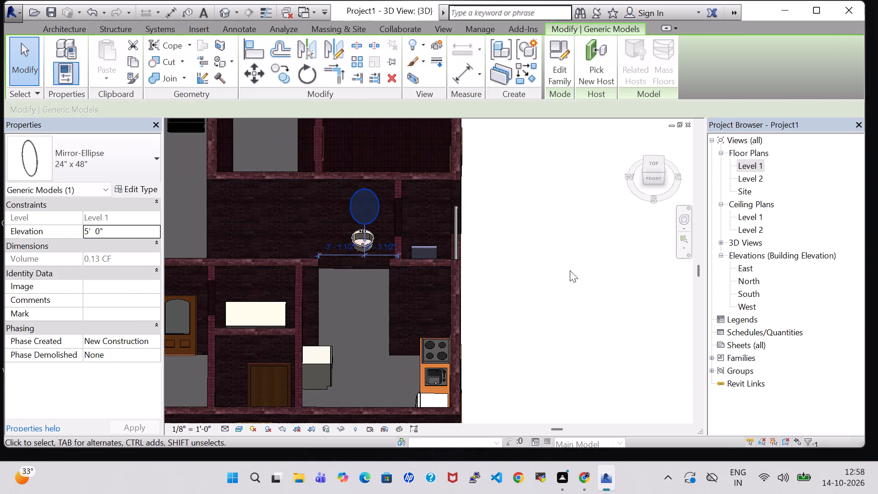
pyautogui.click(561, 268)
# In the 3D view, nudge the left apartment's round dining-area sink slightly away from the wall carrying the elliptical mirror.
pyautogui.scroll(-1, 561, 268)
pyautogui.moveTo(509, 285); pyautogui.dragTo(627, 287, button='middle')
pyautogui.moveTo(289, 228); pyautogui.dragTo(605, 223, button='middle')
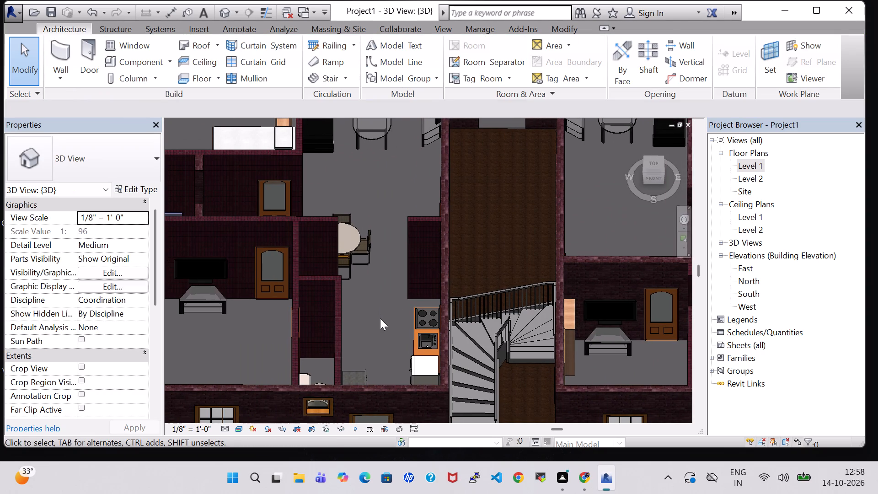
pyautogui.moveTo(381, 320); pyautogui.dragTo(575, 293, button='middle')
pyautogui.moveTo(578, 290); pyautogui.dragTo(551, 295, button='middle')
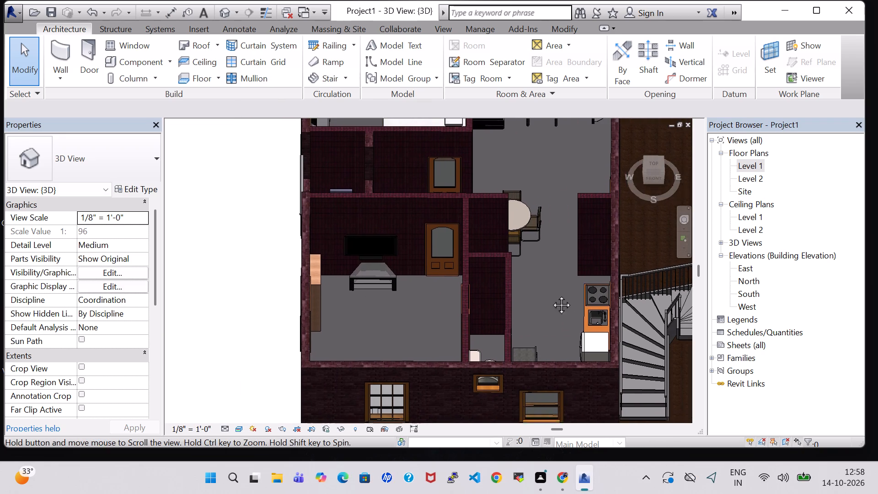
pyautogui.moveTo(551, 295); pyautogui.dragTo(493, 281, button='middle')
pyautogui.moveTo(470, 273); pyautogui.dragTo(421, 306, button='middle')
pyautogui.scroll(-1, 421, 306)
pyautogui.keyDown('shift'); pyautogui.moveTo(427, 193); pyautogui.dragTo(478, 247, button='middle'); pyautogui.keyUp('shift')
pyautogui.moveTo(487, 334); pyautogui.dragTo(486, 261, button='middle')
pyautogui.keyDown('shift'); pyautogui.moveTo(371, 263); pyautogui.dragTo(478, 277, button='middle'); pyautogui.keyUp('shift')
pyautogui.moveTo(594, 397); pyautogui.dragTo(246, 209, button='middle')
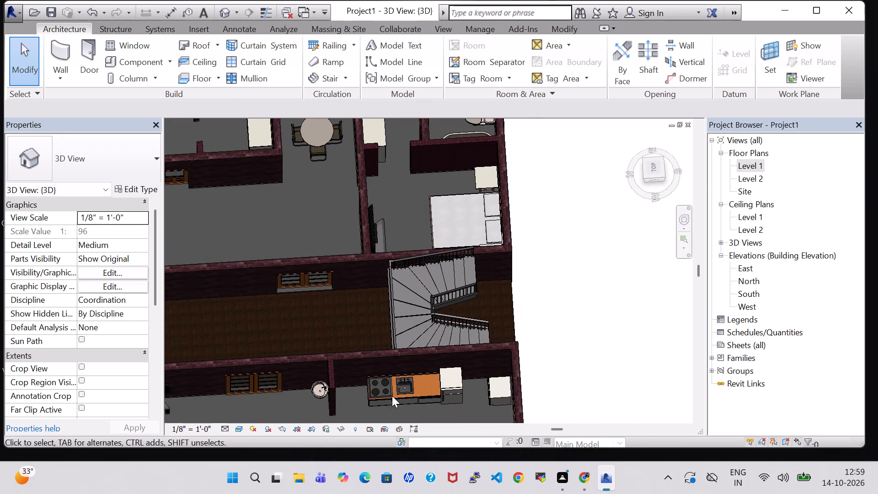
pyautogui.keyDown('shift'); pyautogui.moveTo(536, 345); pyautogui.dragTo(558, 250, button='middle'); pyautogui.keyUp('shift')
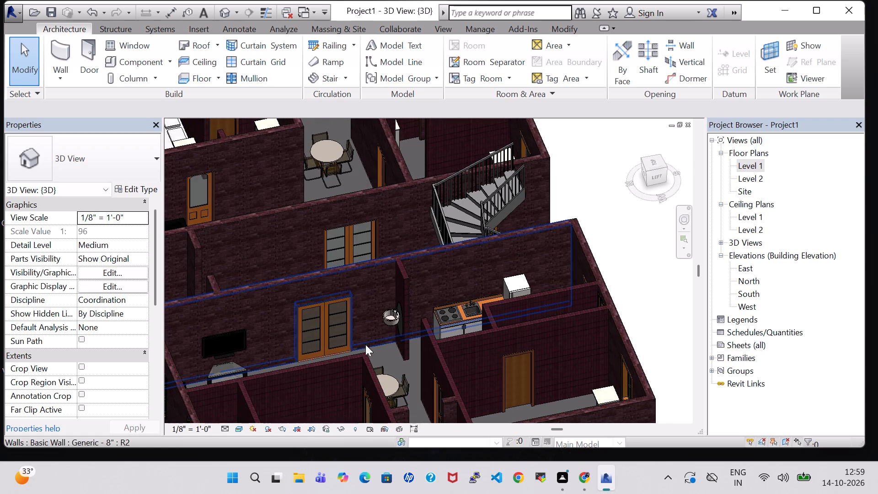
pyautogui.moveTo(389, 354); pyautogui.dragTo(471, 356, button='middle')
pyautogui.moveTo(535, 282); pyautogui.dragTo(343, 286, button='middle')
pyautogui.keyDown('shift'); pyautogui.moveTo(445, 338); pyautogui.dragTo(449, 338, button='middle'); pyautogui.keyUp('shift')
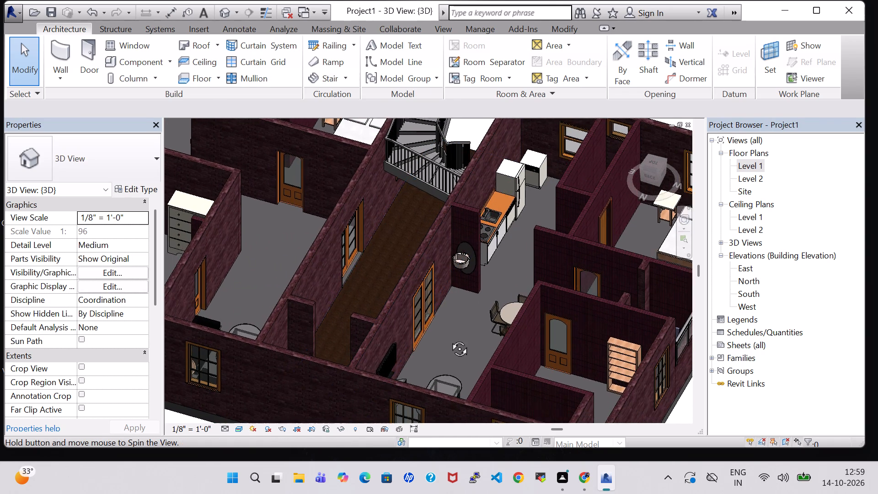
pyautogui.keyDown('shift'); pyautogui.moveTo(449, 338); pyautogui.dragTo(492, 329, button='middle'); pyautogui.keyUp('shift')
pyautogui.moveTo(572, 227); pyautogui.dragTo(543, 246, button='middle')
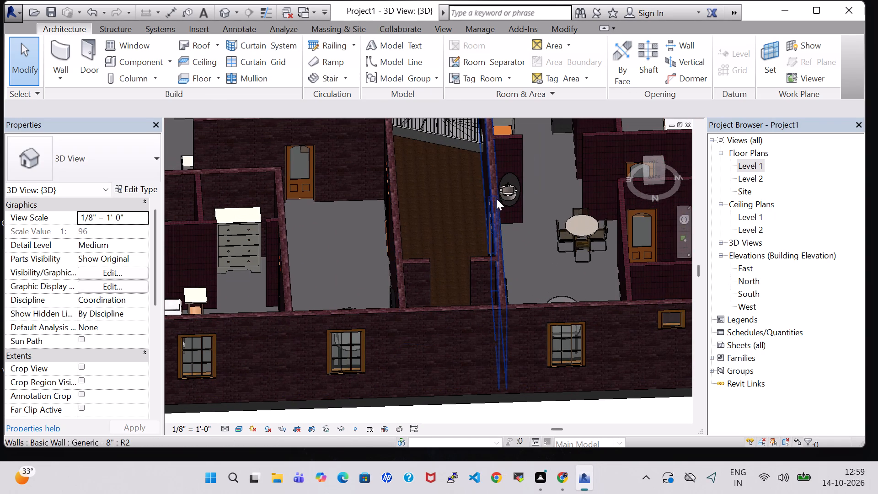
pyautogui.moveTo(529, 238); pyautogui.dragTo(511, 246, button='middle')
pyautogui.keyDown('shift'); pyautogui.moveTo(511, 246); pyautogui.dragTo(501, 250, button='middle'); pyautogui.keyUp('shift')
pyautogui.click(476, 222)
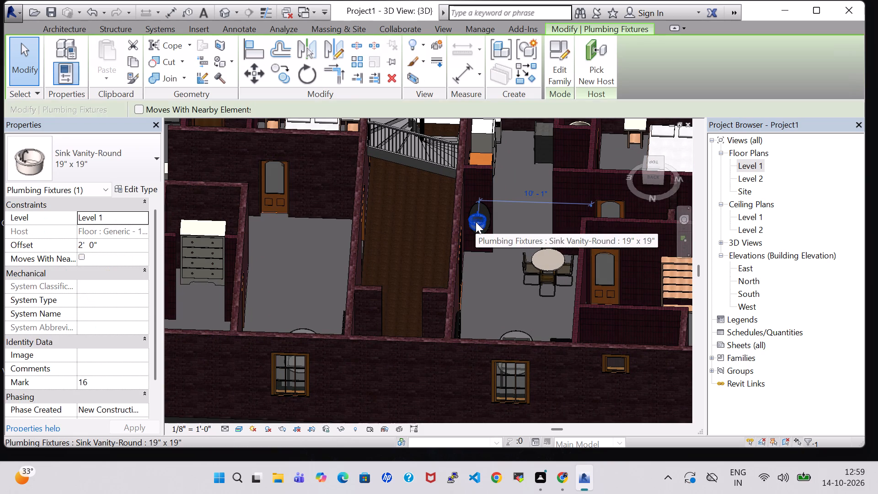
pyautogui.press('Up')
pyautogui.press('Up')
pyautogui.press('Down')
pyautogui.press('Down')
pyautogui.press('Down')
pyautogui.press('Down')
pyautogui.press('Down')
pyautogui.press('Down')
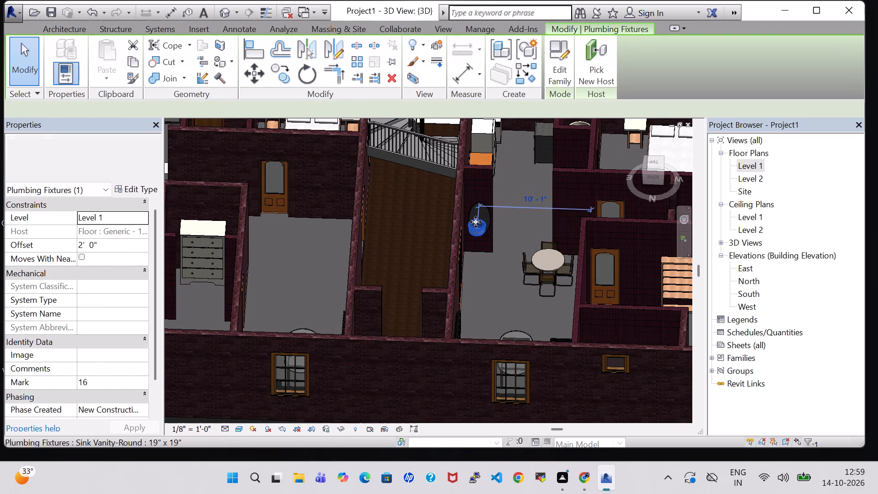
pyautogui.press('Down')
pyautogui.press('Up')
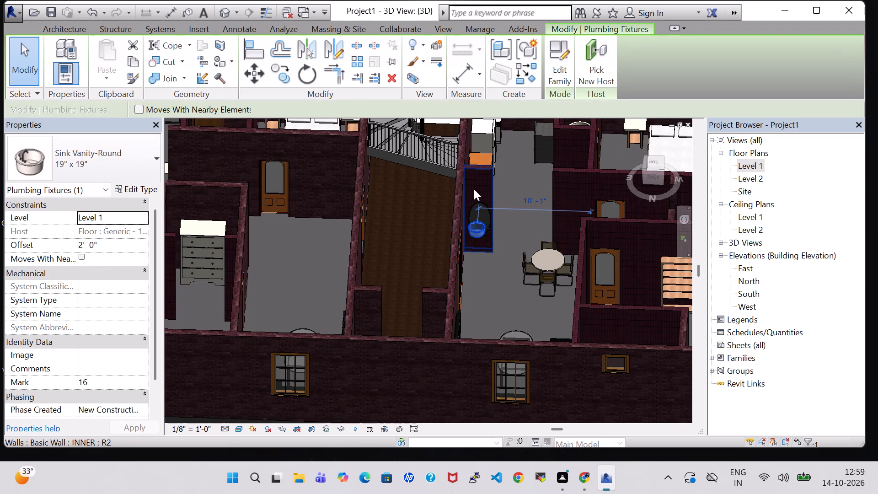
# Raise the left apartment's elliptical mirror to an elevation of 4' 6" and nudge it sideways into line with the round sink.
pyautogui.click(483, 202)
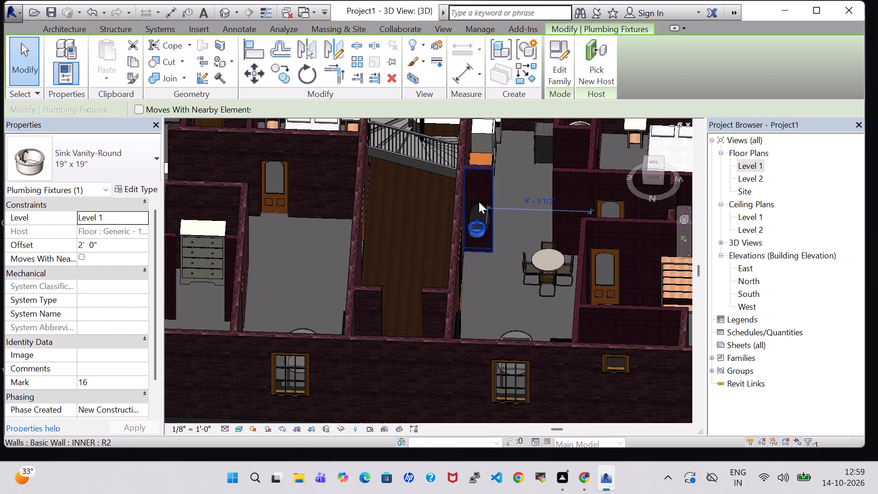
pyautogui.click(479, 202)
pyautogui.click(479, 294)
pyautogui.click(487, 217)
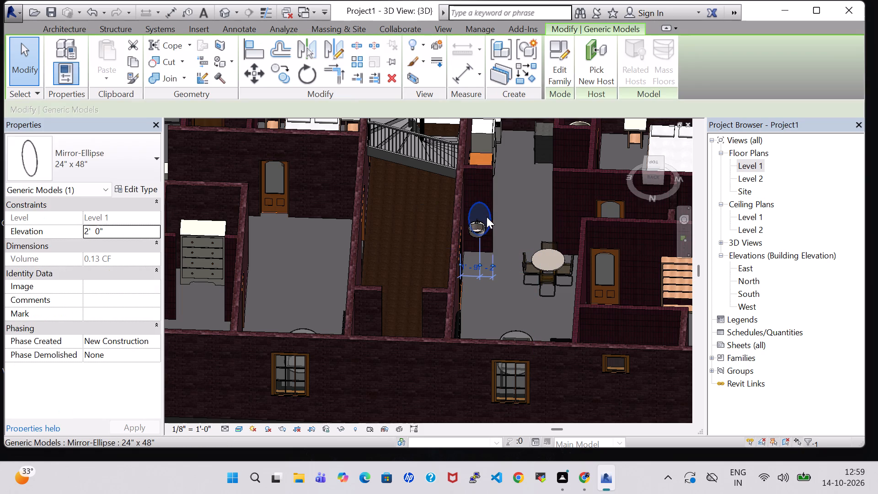
pyautogui.press('Up')
pyautogui.press('Up')
pyautogui.press('Up')
pyautogui.press('Up')
pyautogui.press('Up')
pyautogui.press('Up')
pyautogui.press('Up')
pyautogui.press('Up')
pyautogui.press('Up')
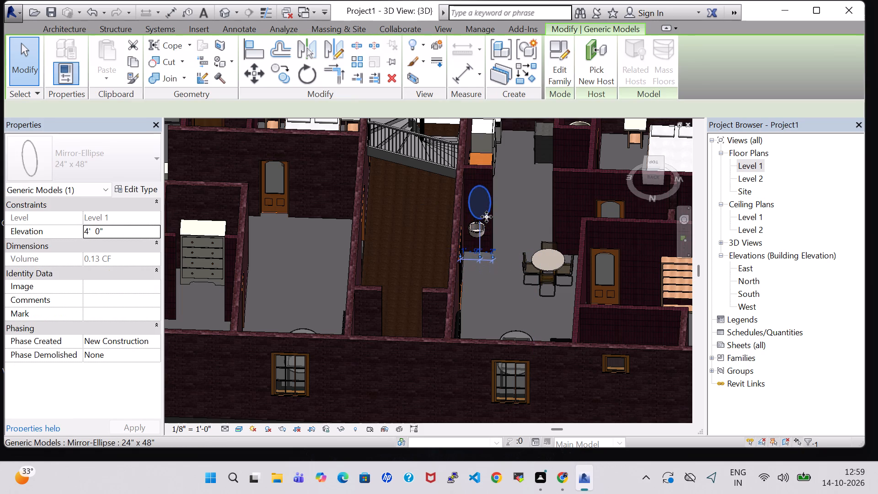
pyautogui.press('Up')
pyautogui.press('Left')
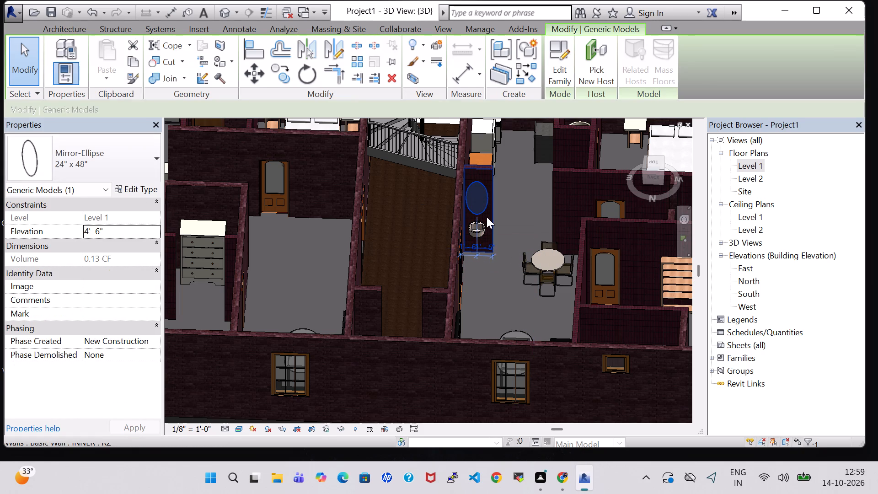
pyautogui.press('Right')
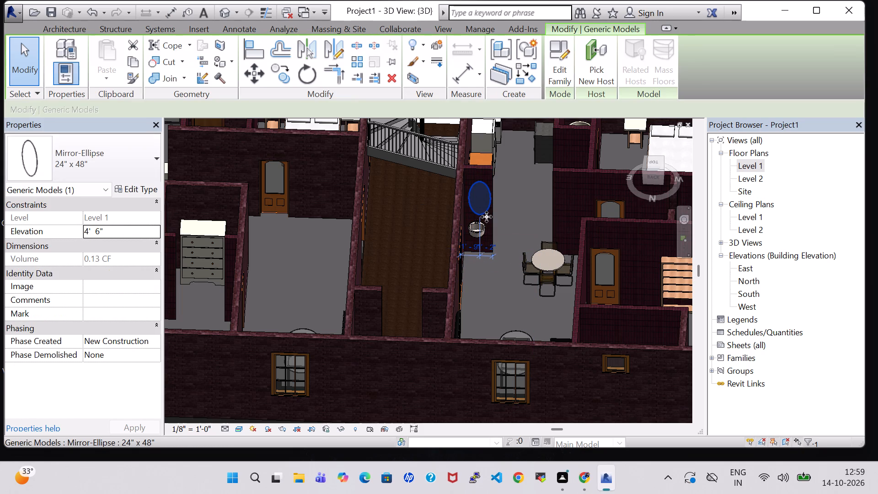
pyautogui.press('Left')
pyautogui.click(482, 295)
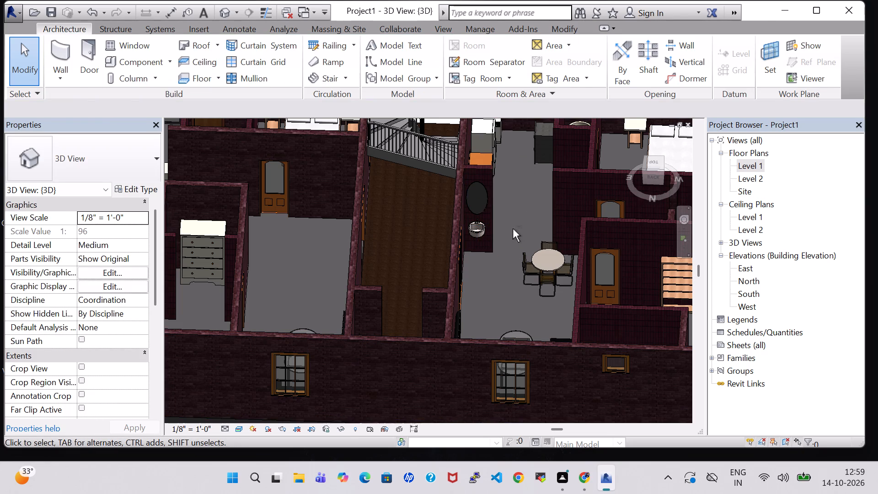
# In the Level 1 plan, nudge the left apartment's round dining-area sink towards the wall stub beside the kitchen entrance.
pyautogui.keyDown('shift'); pyautogui.moveTo(521, 214); pyautogui.dragTo(460, 273, button='middle'); pyautogui.keyUp('shift')
pyautogui.doubleClick(750, 169)
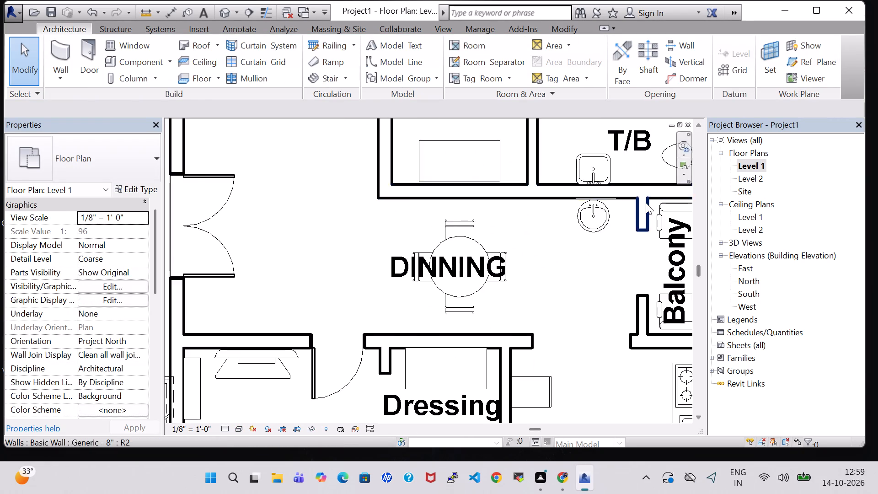
pyautogui.scroll(-4, 610, 225)
pyautogui.scroll(-1, 595, 311)
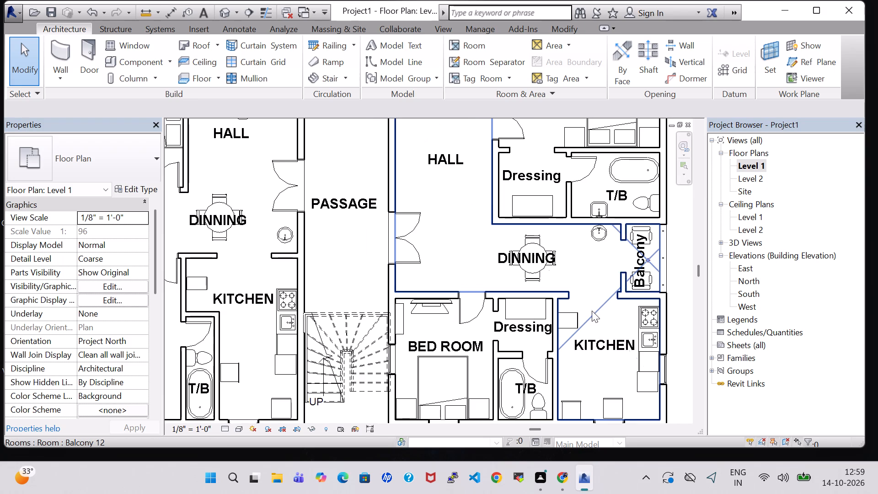
pyautogui.click(287, 233)
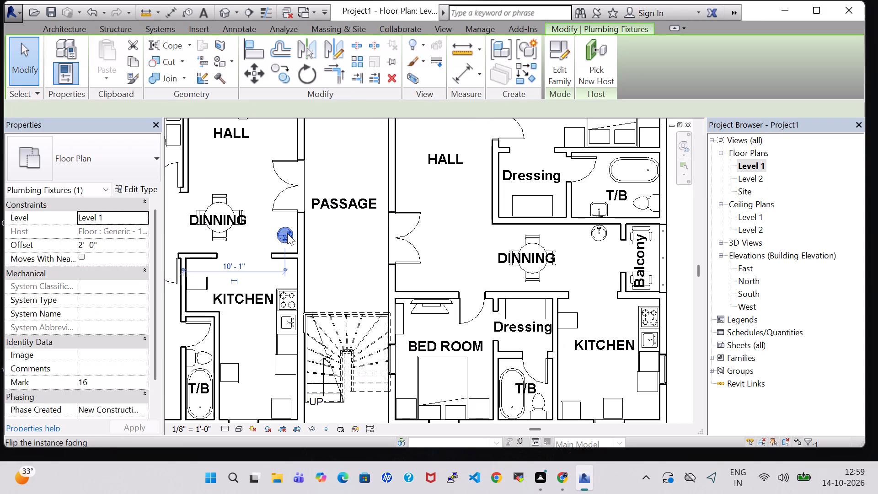
pyautogui.press('Down')
pyautogui.press('Down')
pyautogui.press('Down')
pyautogui.press('Down')
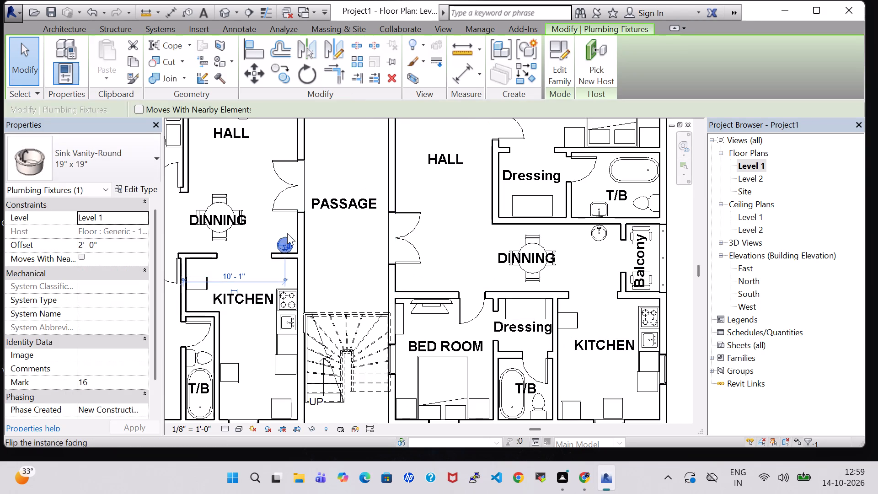
# In the 3D view, raise the left apartment's elliptical mirror above the round sink to an elevation of 5' 0".
pyautogui.click(228, 10)
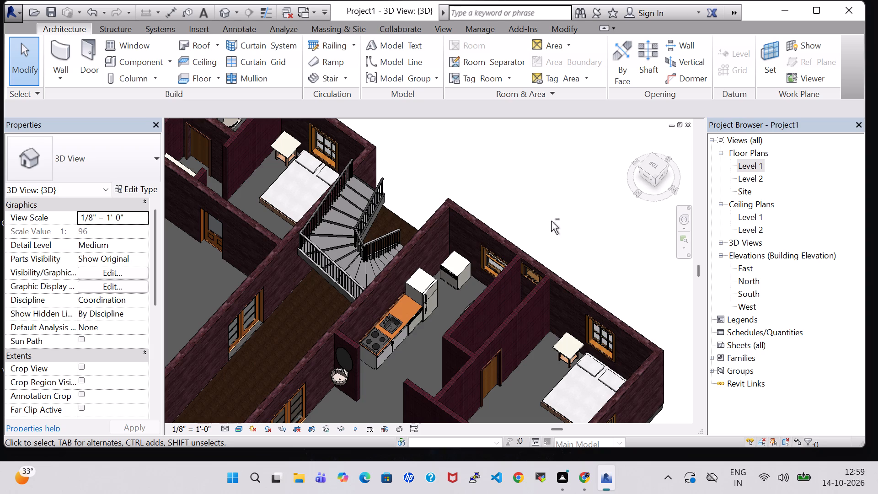
pyautogui.keyDown('shift'); pyautogui.moveTo(551, 221); pyautogui.dragTo(565, 156, button='middle'); pyautogui.keyUp('shift')
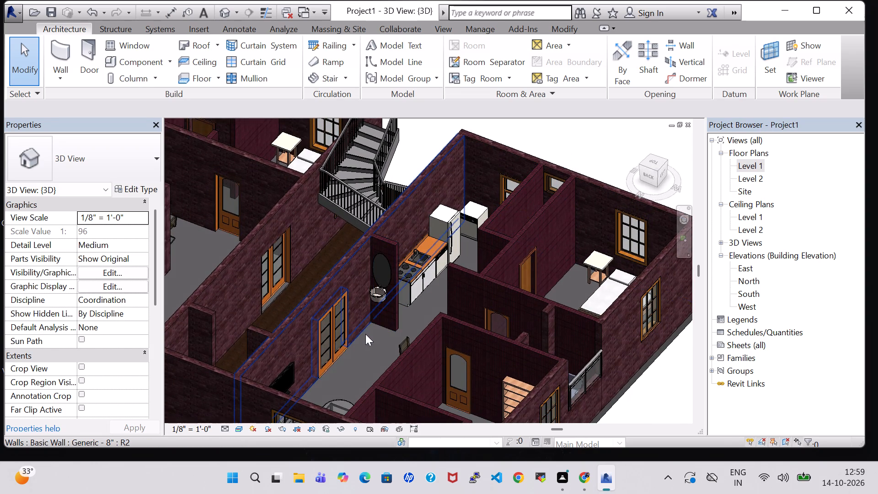
pyautogui.keyDown('shift'); pyautogui.moveTo(365, 336); pyautogui.dragTo(418, 330, button='middle'); pyautogui.keyUp('shift')
pyautogui.click(488, 177)
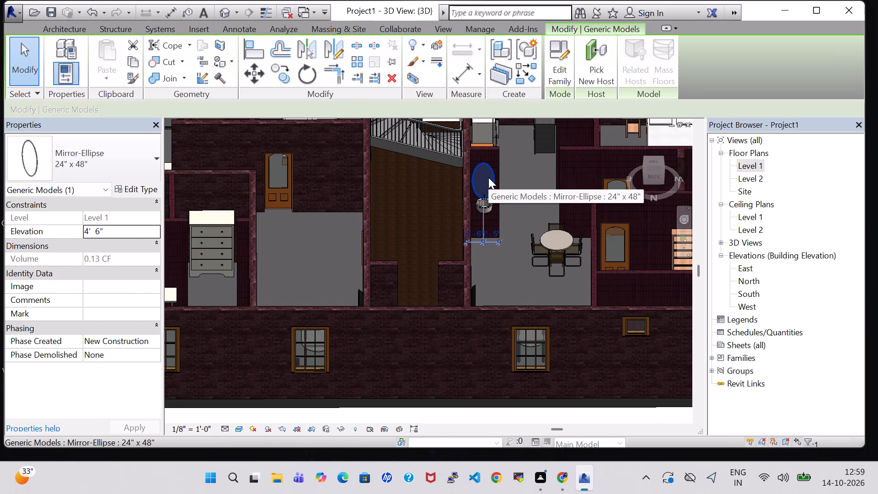
pyautogui.press('Up')
pyautogui.press('Up')
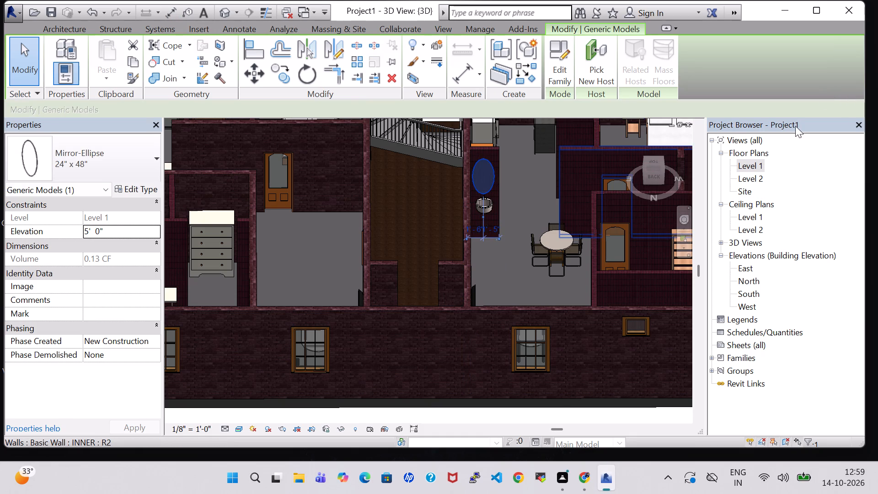
pyautogui.scroll(-2, 681, 192)
pyautogui.click(495, 380)
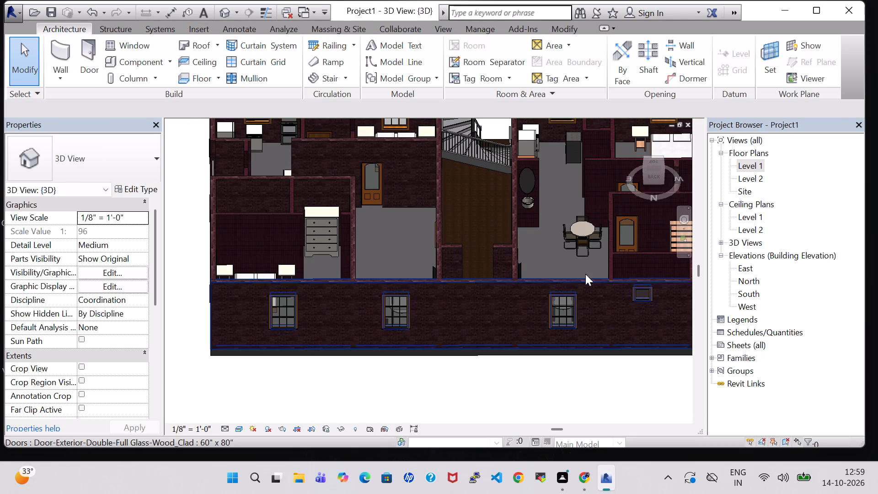
# Examine the left apartment's dining sink, kitchen and staircase area from above in the 3D view.
pyautogui.keyDown('shift'); pyautogui.moveTo(549, 258); pyautogui.dragTo(449, 292, button='middle'); pyautogui.keyUp('shift')
pyautogui.keyDown('shift'); pyautogui.moveTo(557, 272); pyautogui.dragTo(505, 335, button='middle'); pyautogui.keyUp('shift')
pyautogui.moveTo(423, 317); pyautogui.dragTo(494, 235, button='middle')
pyautogui.keyDown('shift'); pyautogui.moveTo(494, 234); pyautogui.dragTo(503, 309, button='middle'); pyautogui.keyUp('shift')
pyautogui.moveTo(504, 286); pyautogui.dragTo(496, 260, button='middle')
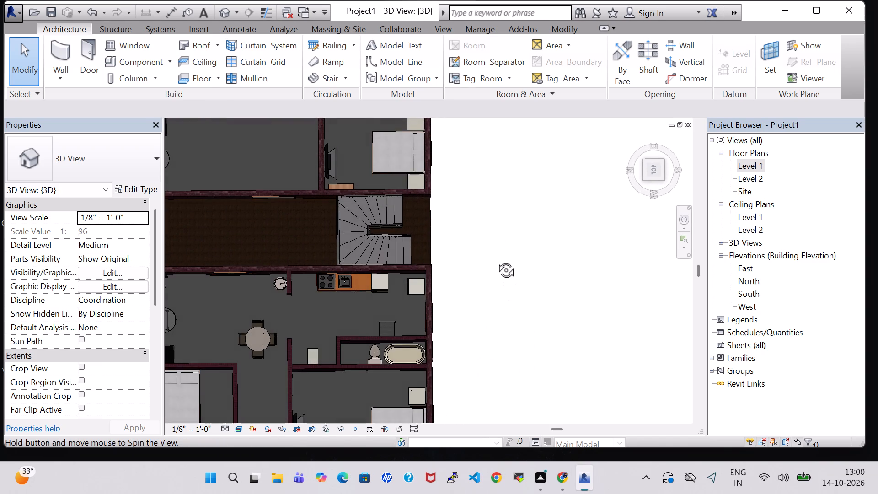
pyautogui.moveTo(496, 260); pyautogui.dragTo(496, 258, button='middle')
pyautogui.moveTo(496, 266); pyautogui.dragTo(558, 242, button='middle')
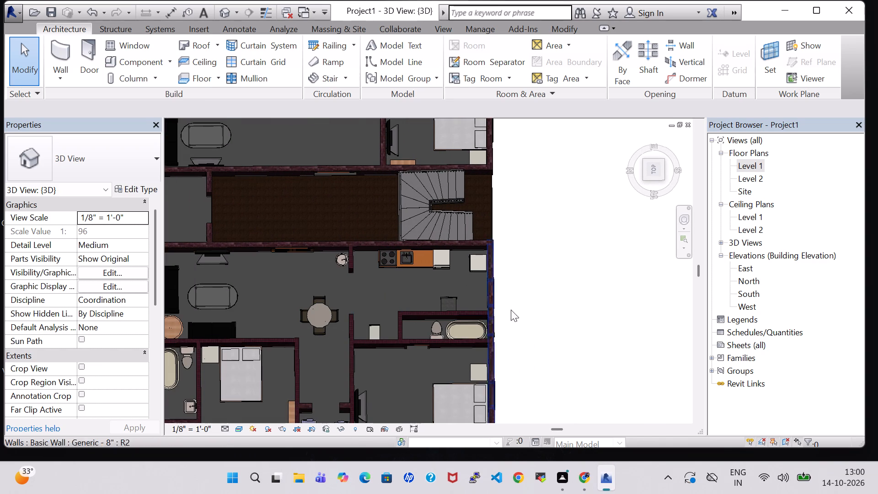
# In the Level 1 plan, nudge the left apartment's Balcony room tag outwards, away from the balcony chairs.
pyautogui.doubleClick(755, 162)
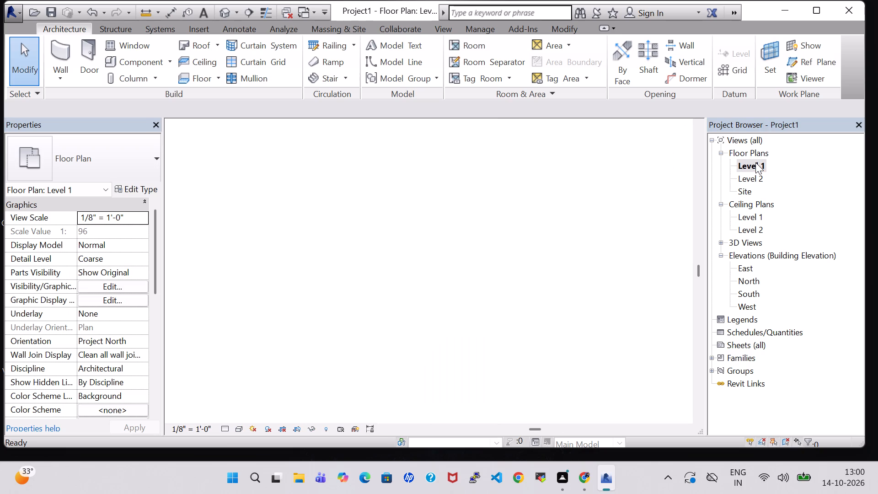
pyautogui.scroll(-4, 578, 227)
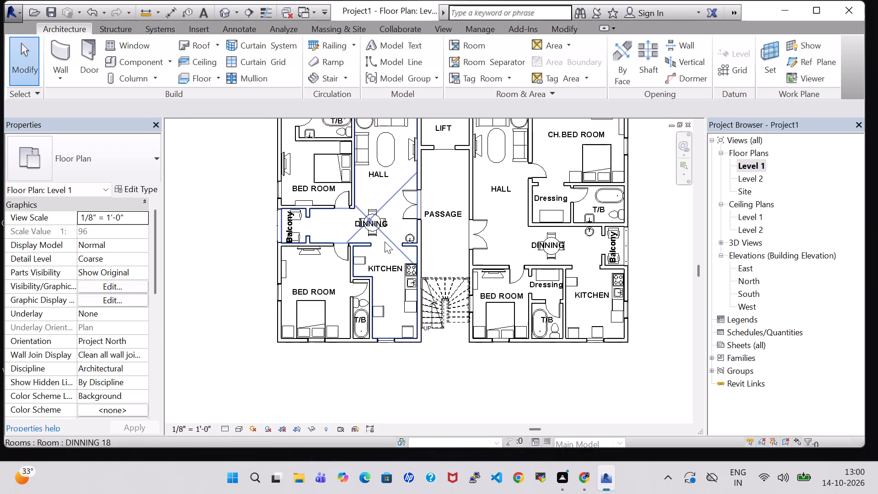
pyautogui.scroll(-1, 630, 244)
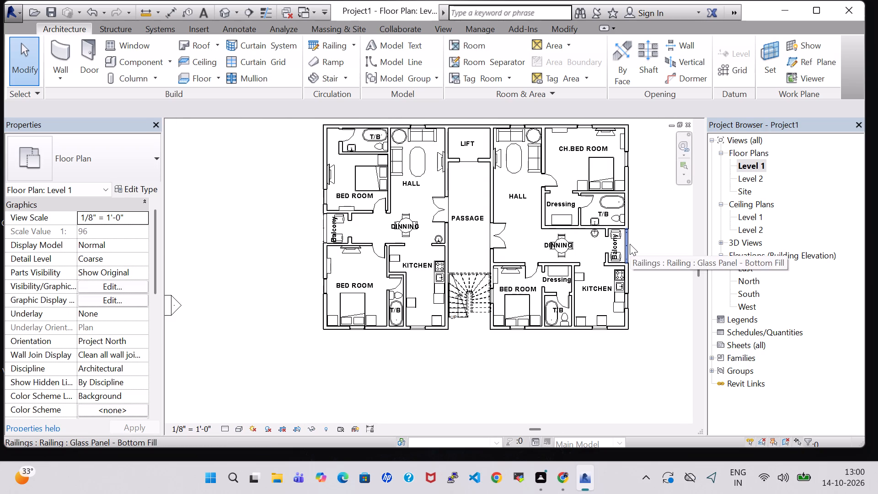
pyautogui.click(338, 228)
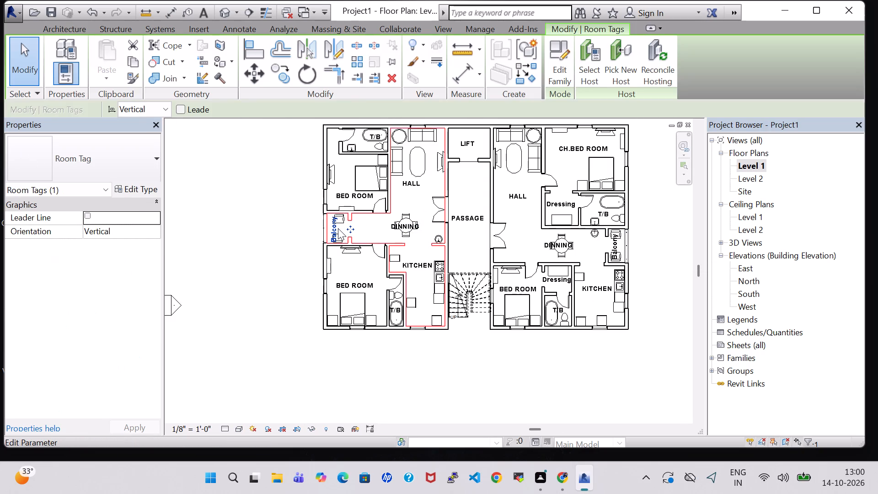
pyautogui.press('Left')
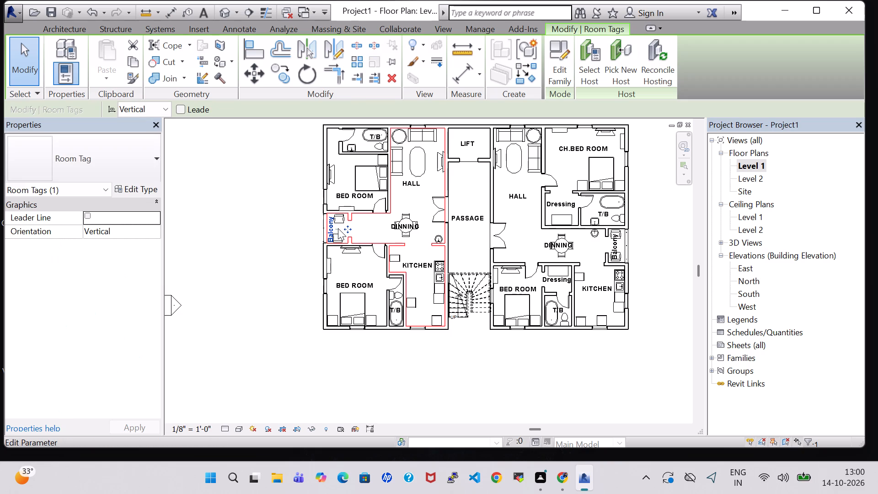
pyautogui.click(297, 251)
pyautogui.click(340, 235)
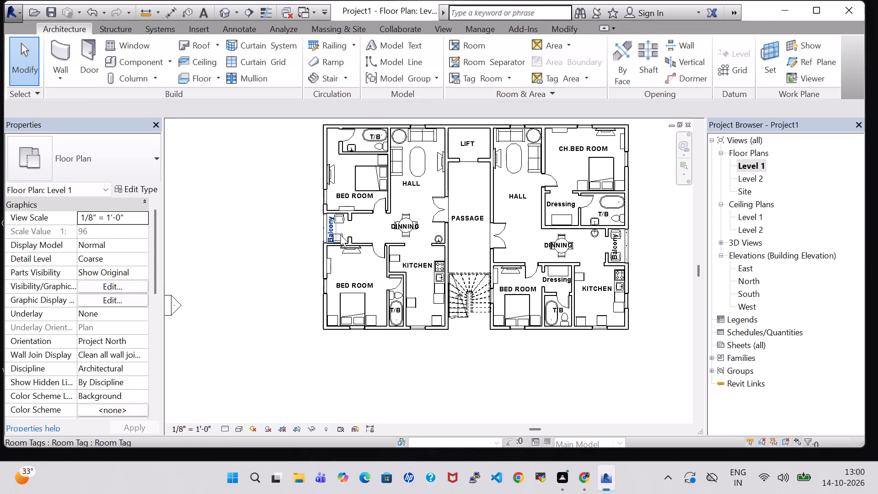
pyautogui.click(294, 244)
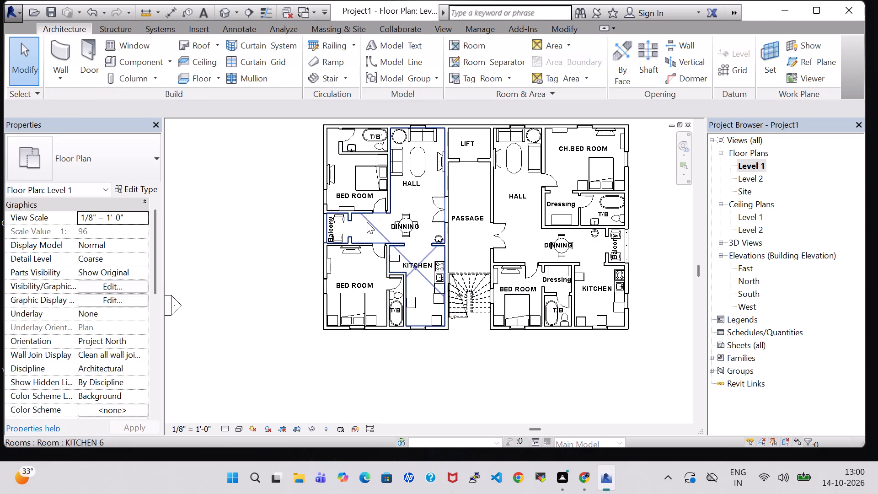
pyautogui.click(340, 220)
pyautogui.click(292, 228)
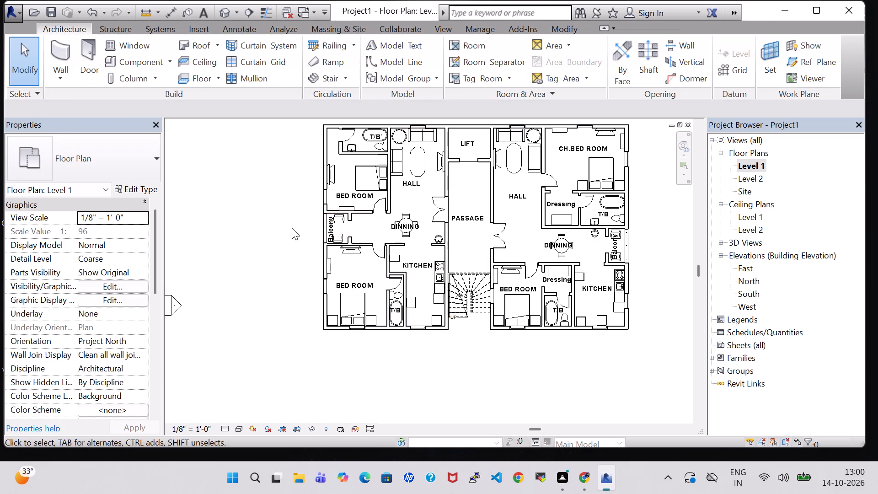
# Nudge the left balcony's two task chairs towards the dining area, clear of the Balcony tag and in line with each other.
pyautogui.scroll(5, 292, 228)
pyautogui.click(394, 211)
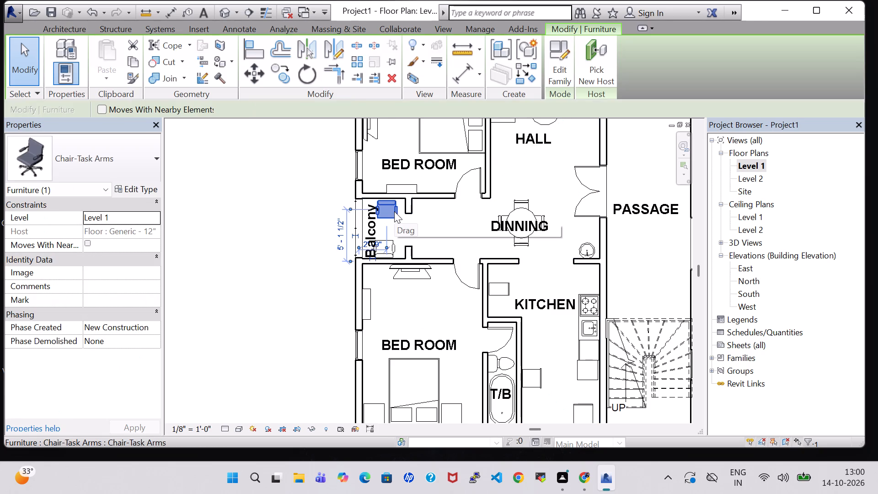
pyautogui.press('Right')
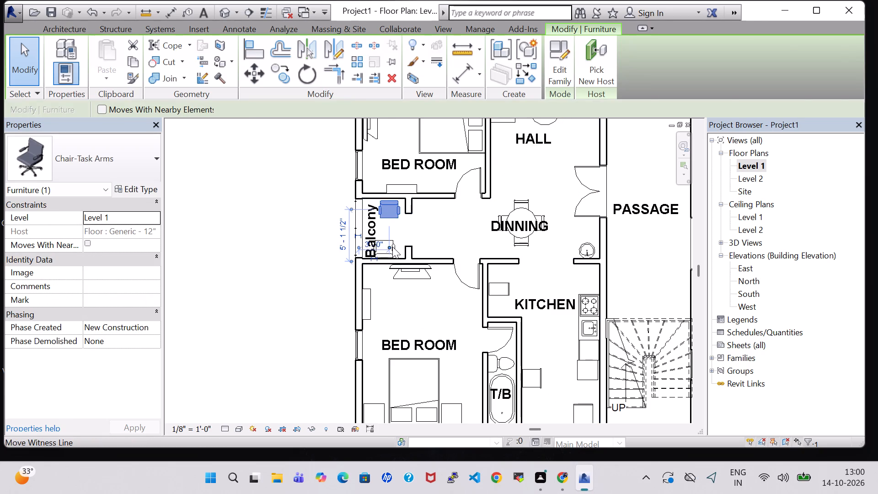
pyautogui.click(286, 247)
pyautogui.click(389, 244)
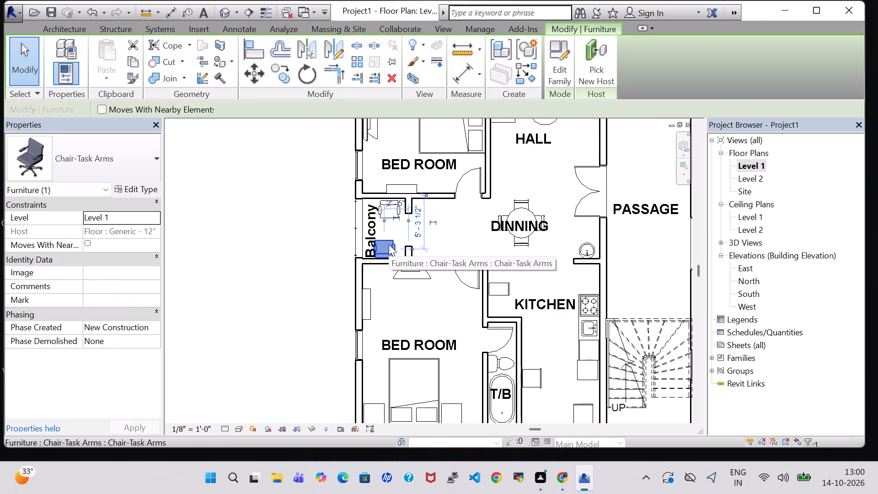
pyautogui.press('Right')
pyautogui.press('Right')
pyautogui.press('Right')
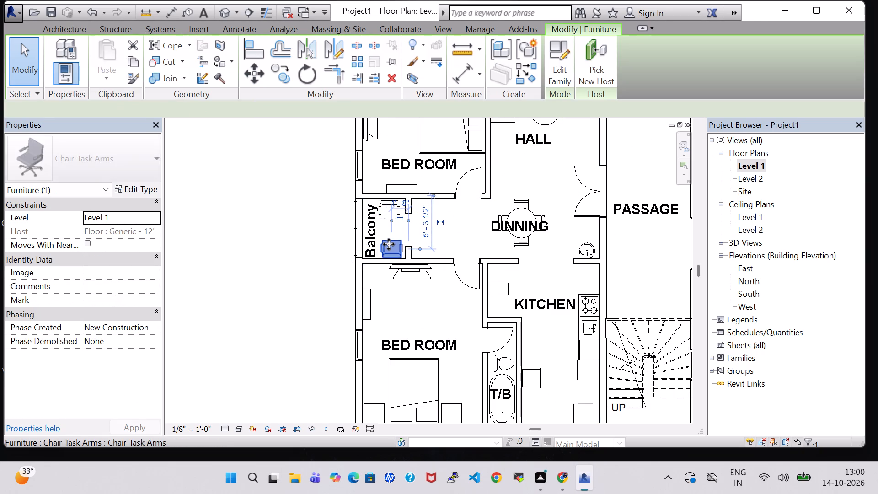
pyautogui.press('Left')
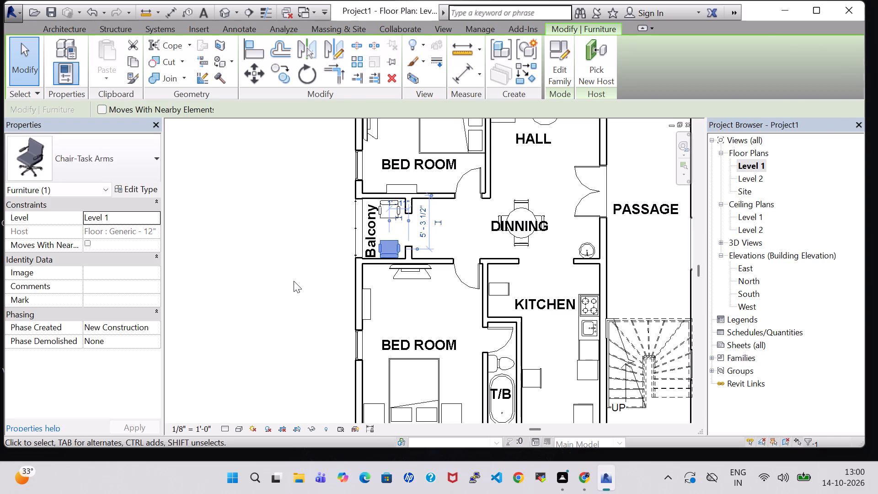
pyautogui.click(294, 280)
# Review the furnished Level 1 plan across both apartments, including the right apartment's sink and balcony area.
pyautogui.scroll(-6, 294, 281)
pyautogui.middleClick(604, 316)
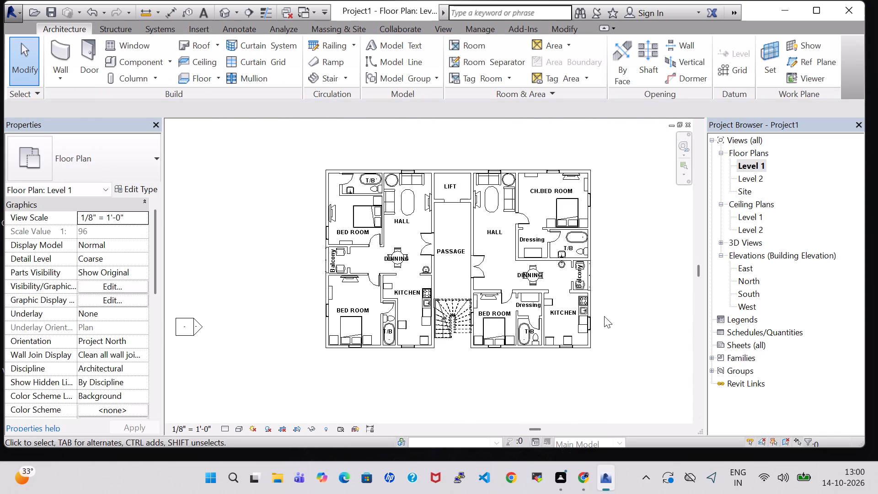
pyautogui.scroll(7, 604, 316)
pyautogui.moveTo(603, 215); pyautogui.dragTo(619, 317, button='middle')
pyautogui.scroll(-4, 619, 317)
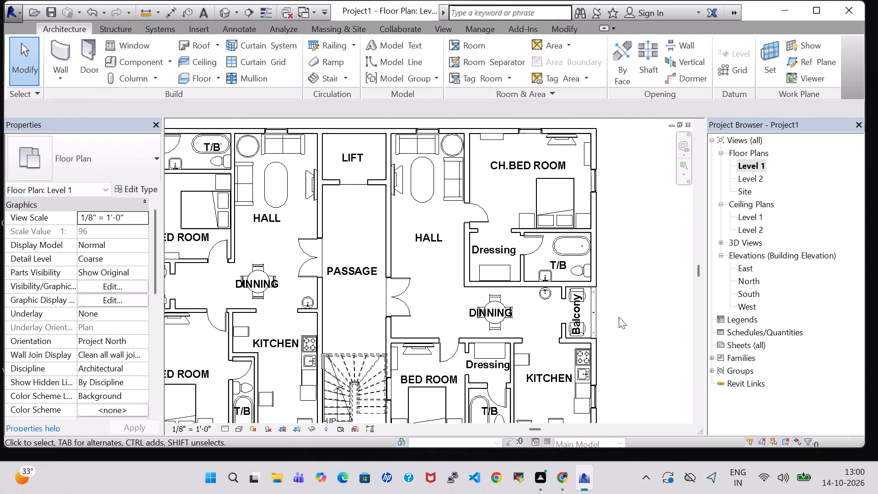
pyautogui.moveTo(619, 317); pyautogui.dragTo(611, 316, button='middle')
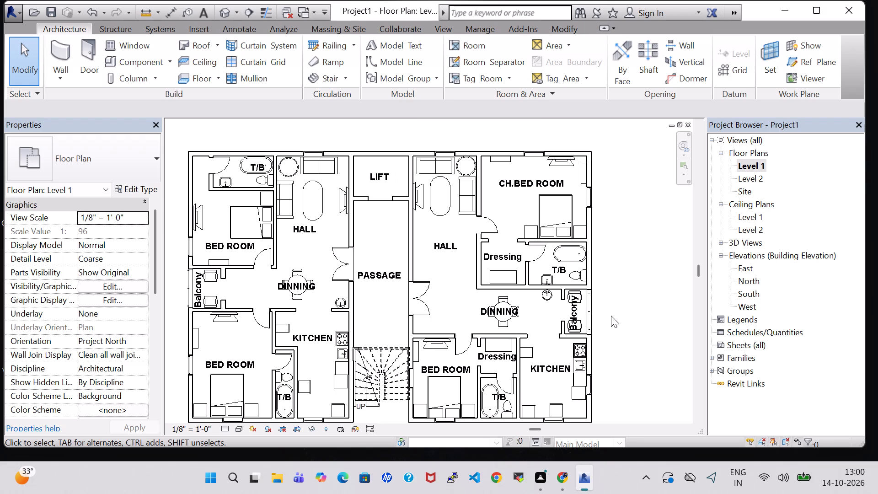
pyautogui.scroll(-2, 620, 306)
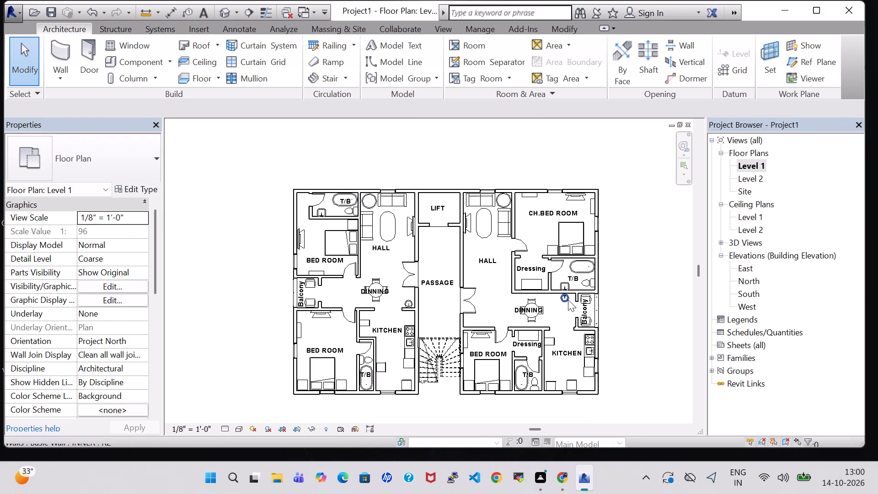
pyautogui.click(576, 299)
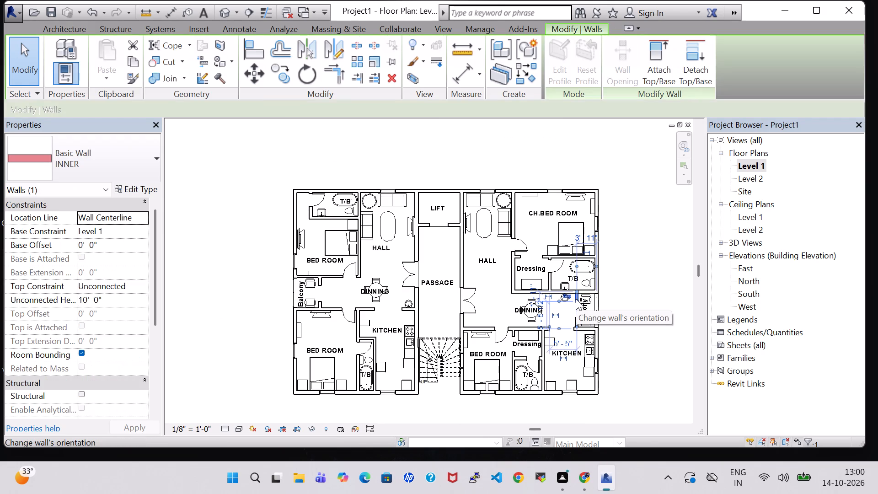
pyautogui.click(617, 303)
pyautogui.moveTo(630, 310); pyautogui.dragTo(585, 290, button='middle')
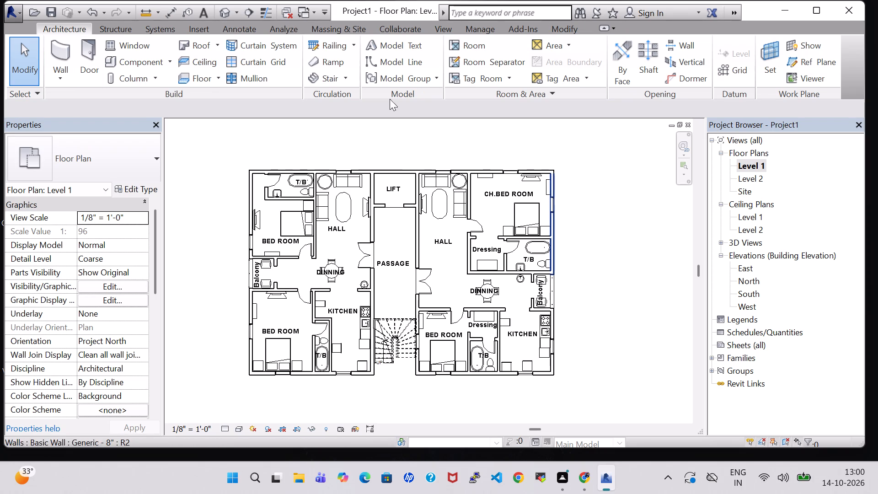
# Examine the whole furnished building in the 3D view, from above and from the front.
pyautogui.click(226, 11)
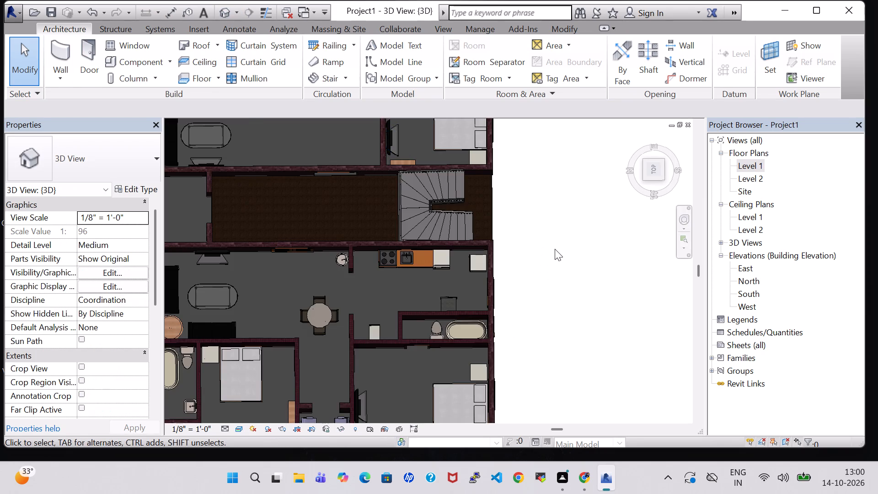
pyautogui.scroll(-3, 558, 251)
pyautogui.keyDown('shift'); pyautogui.moveTo(569, 253); pyautogui.dragTo(380, 240, button='middle'); pyautogui.keyUp('shift')
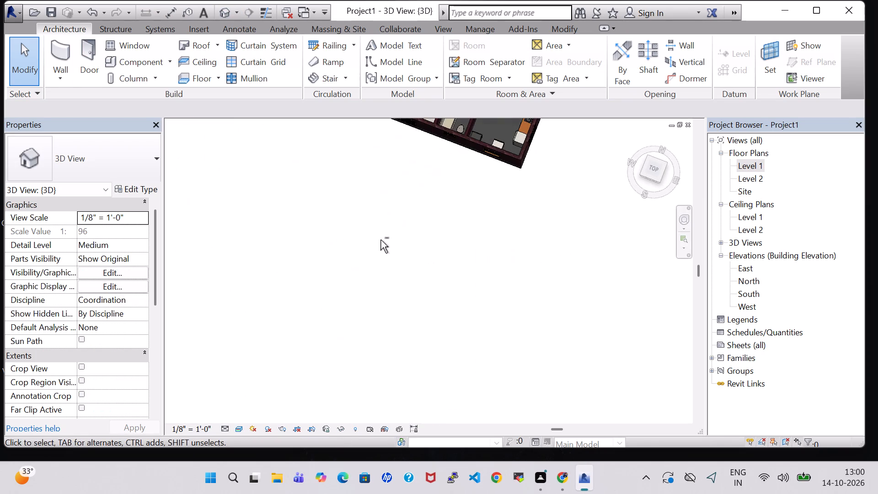
pyautogui.moveTo(391, 207); pyautogui.dragTo(418, 377, button='middle')
pyautogui.keyDown('shift'); pyautogui.moveTo(462, 350); pyautogui.dragTo(494, 290, button='middle'); pyautogui.keyUp('shift')
pyautogui.keyDown('shift'); pyautogui.scroll(-1, 462, 350); pyautogui.keyUp('shift')
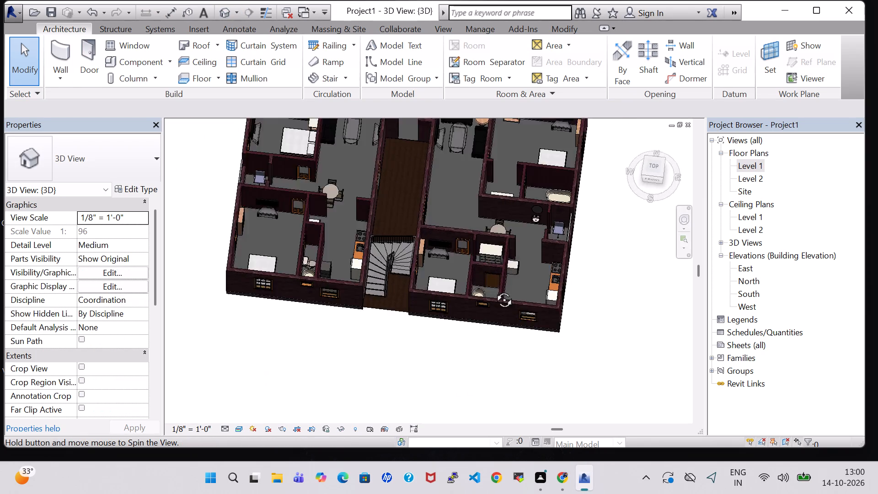
pyautogui.keyDown('shift'); pyautogui.moveTo(494, 290); pyautogui.dragTo(499, 247, button='middle'); pyautogui.keyUp('shift')
pyautogui.moveTo(590, 238); pyautogui.dragTo(597, 255, button='middle')
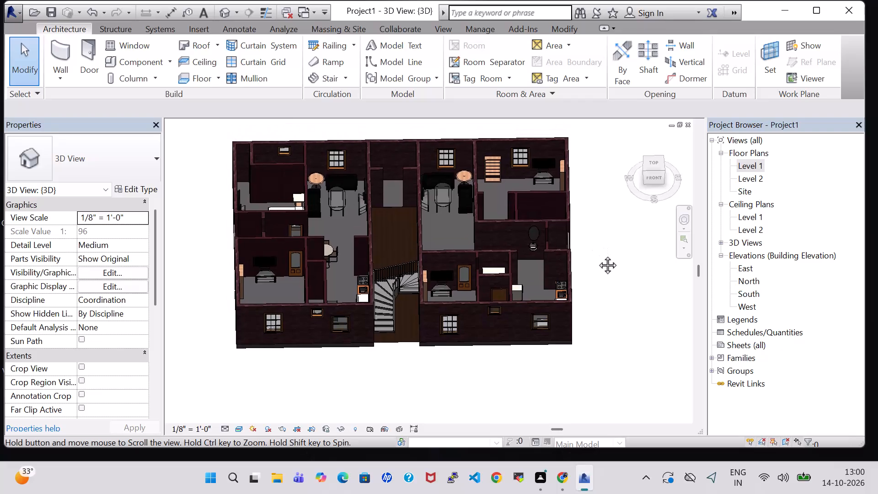
pyautogui.moveTo(597, 255); pyautogui.dragTo(627, 266, button='middle')
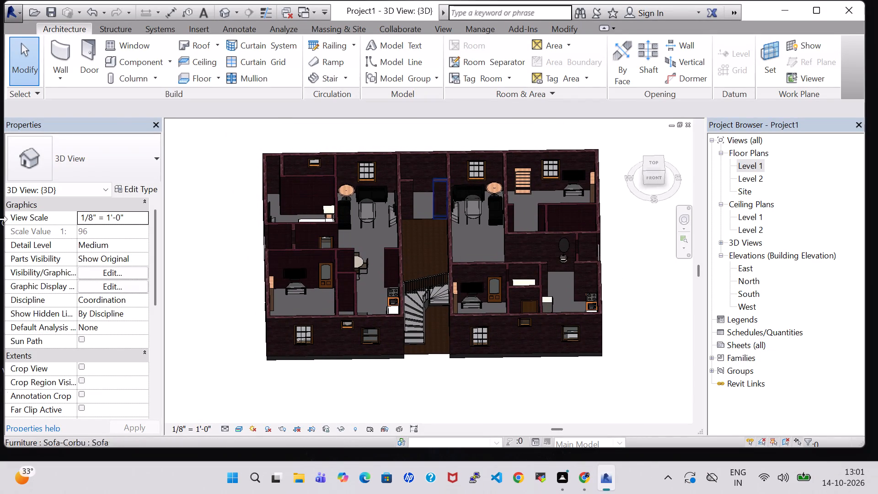
# Save the project under the name Project40 as a project file in the Desktop's work folder.
pyautogui.click(21, 16)
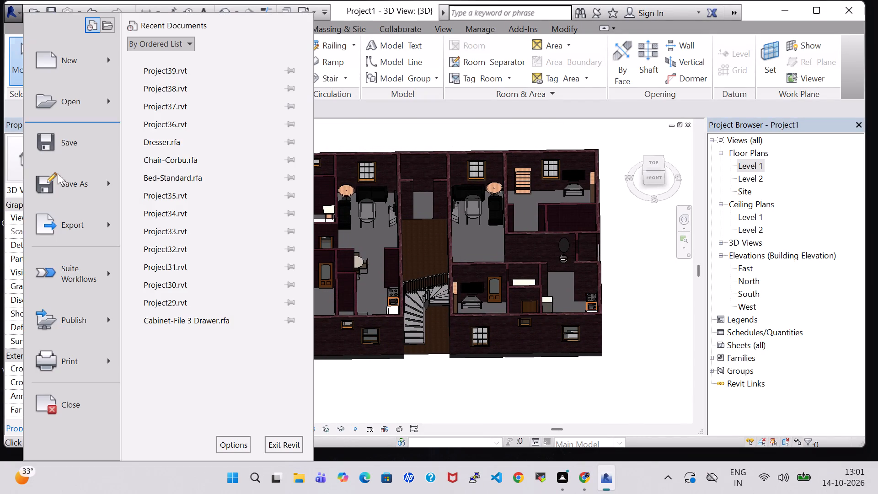
pyautogui.click(89, 188)
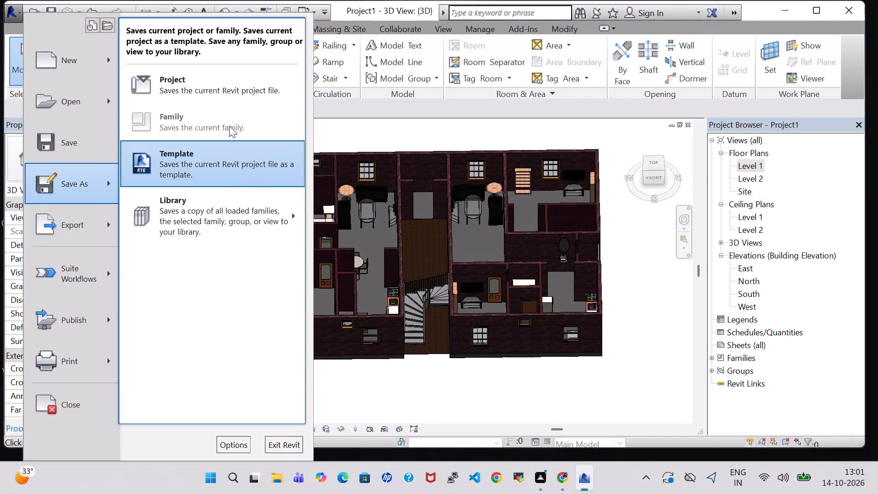
pyautogui.click(214, 91)
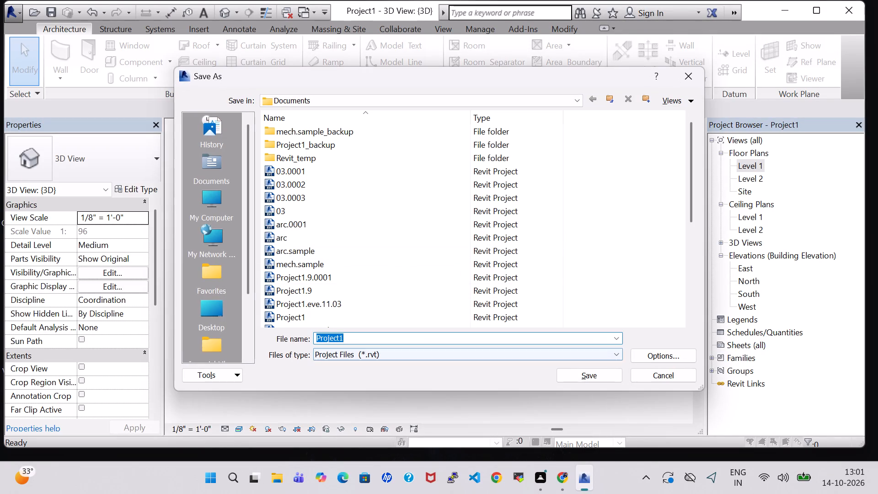
pyautogui.doubleClick(212, 304)
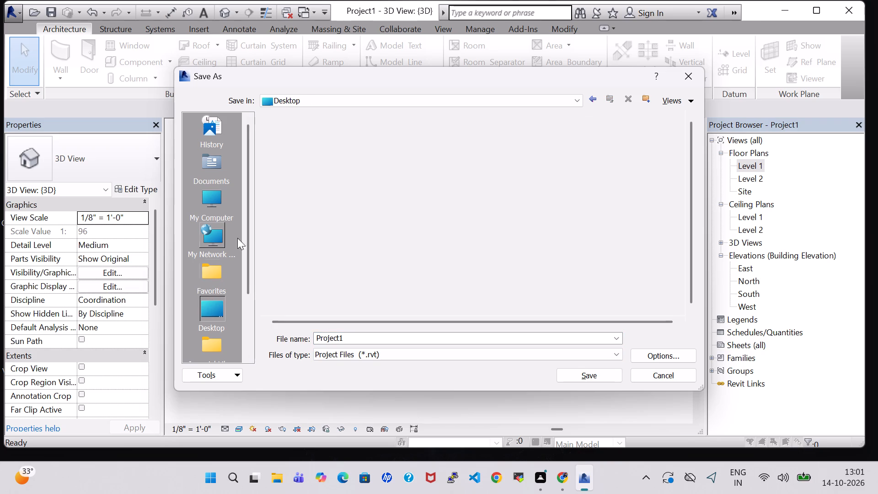
pyautogui.scroll(-2, 309, 251)
pyautogui.doubleClick(294, 302)
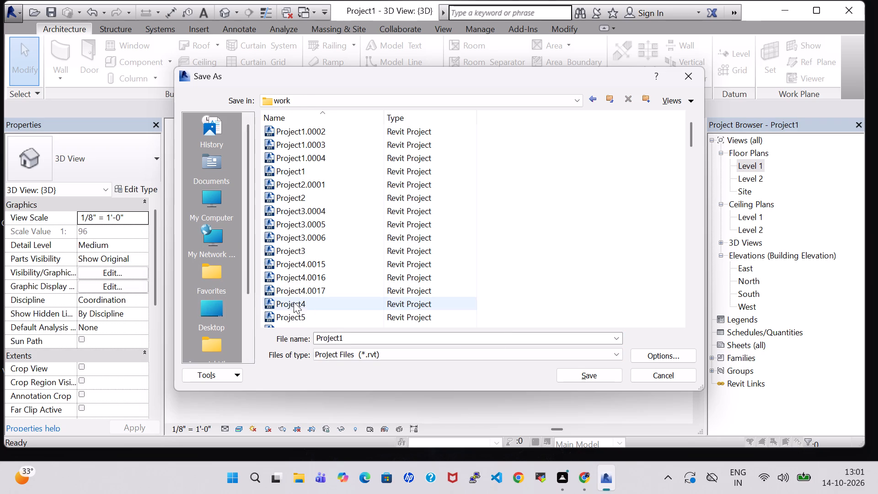
pyautogui.scroll(-20, 327, 299)
pyautogui.scroll(-1, 327, 299)
pyautogui.scroll(-2, 545, 287)
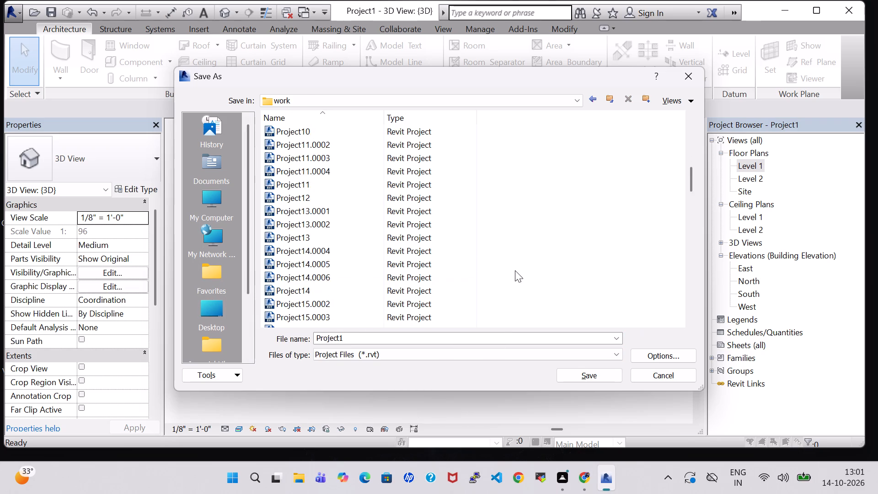
pyautogui.scroll(-20, 515, 270)
pyautogui.scroll(-11, 515, 270)
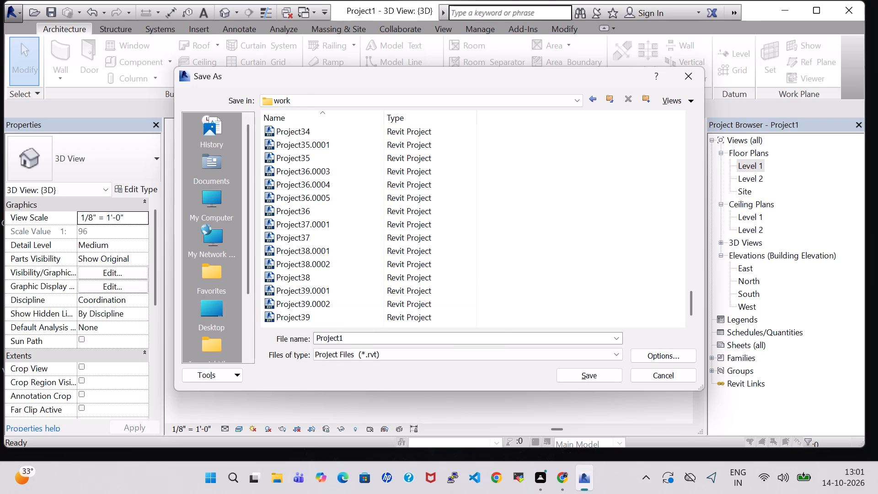
pyautogui.doubleClick(361, 338)
pyautogui.click(361, 338)
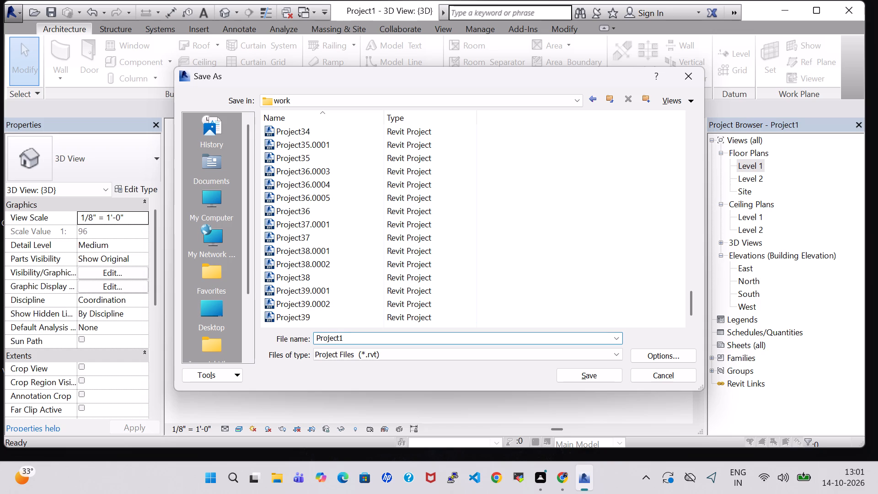
pyautogui.press('BackSpace')
pyautogui.write('40')
pyautogui.click(606, 380)
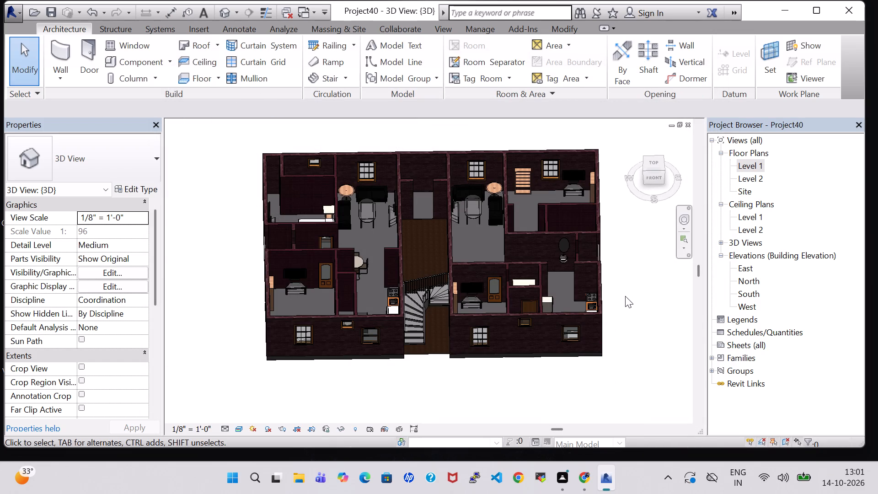
# Save Project40 again with the 3D view turned to face the building's front from a raised angle.
pyautogui.keyDown('shift'); pyautogui.moveTo(625, 296); pyautogui.dragTo(618, 262, button='middle'); pyautogui.keyUp('shift')
pyautogui.keyDown('shift'); pyautogui.middleClick(618, 258); pyautogui.keyUp('shift')
pyautogui.moveTo(446, 380); pyautogui.dragTo(479, 376, button='middle')
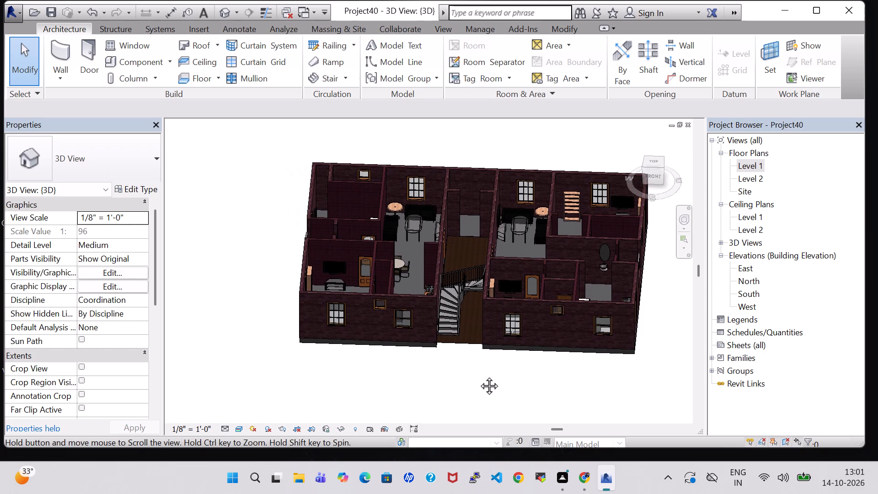
pyautogui.moveTo(479, 376); pyautogui.dragTo(455, 376, button='middle')
pyautogui.keyDown('shift'); pyautogui.moveTo(634, 303); pyautogui.dragTo(636, 298, button='middle'); pyautogui.keyUp('shift')
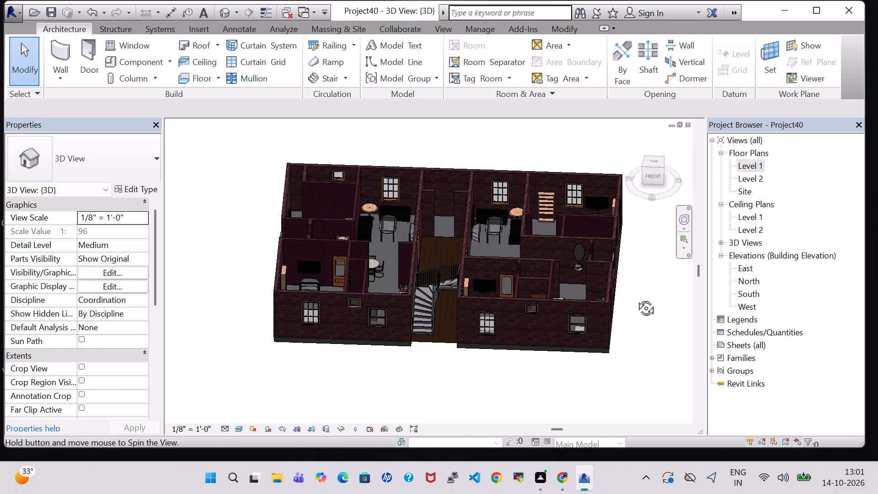
pyautogui.keyDown('shift'); pyautogui.moveTo(636, 298); pyautogui.dragTo(640, 295, button='middle'); pyautogui.keyUp('shift')
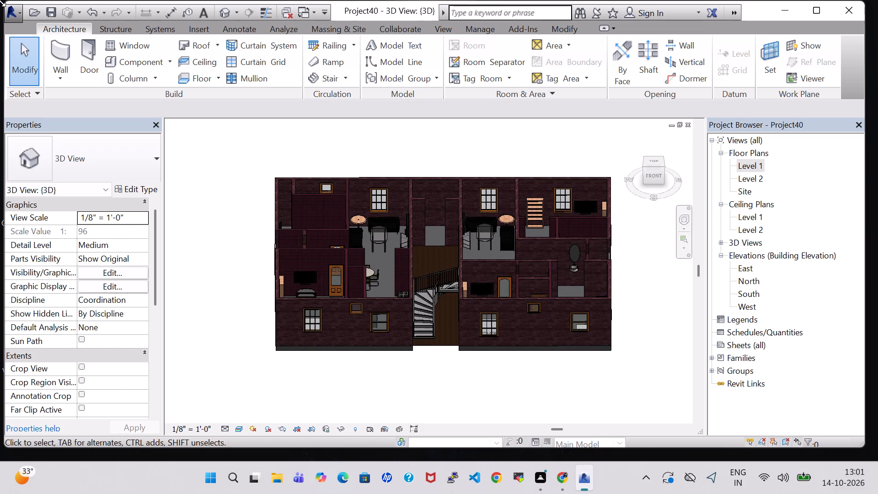
pyautogui.click(7, 15)
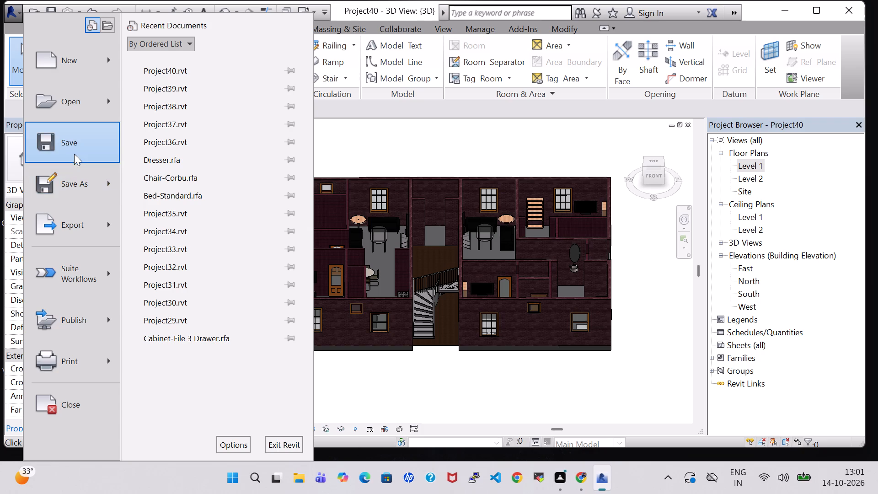
pyautogui.click(74, 153)
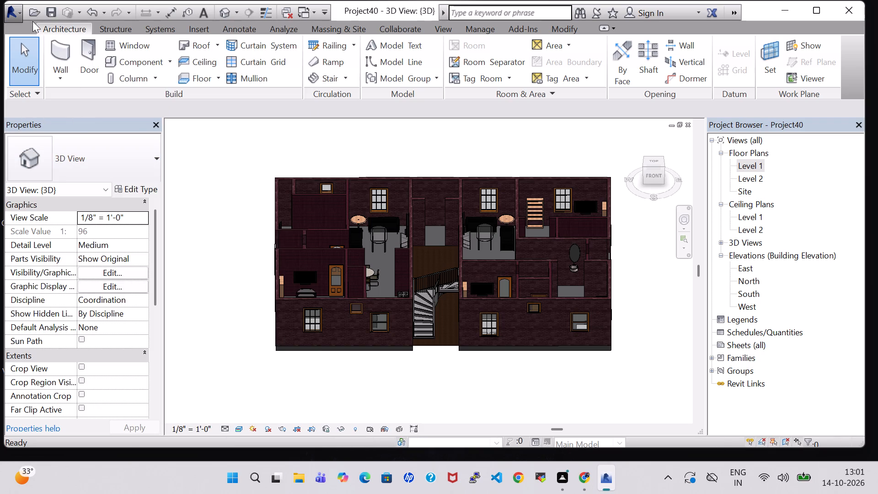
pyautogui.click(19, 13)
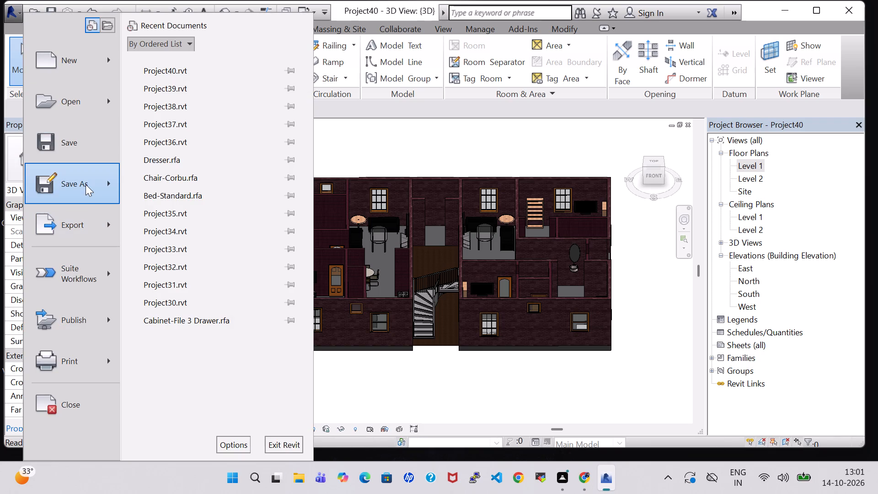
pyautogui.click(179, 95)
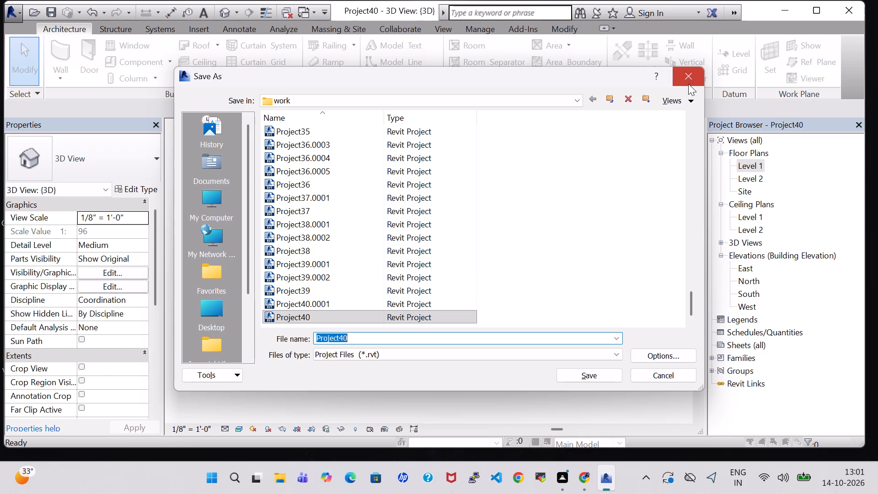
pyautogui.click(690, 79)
# Export the model as an IFC 2x3 file named Project40 into the work folder.
pyautogui.click(16, 11)
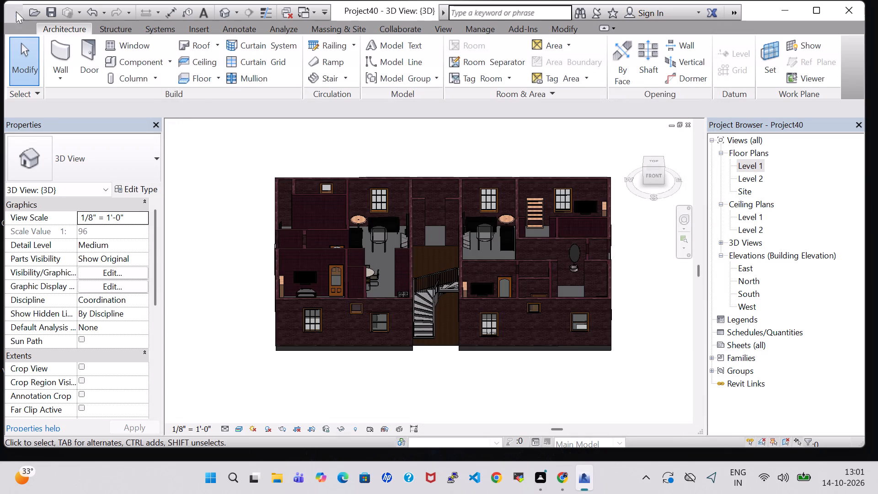
pyautogui.click(75, 219)
pyautogui.click(199, 345)
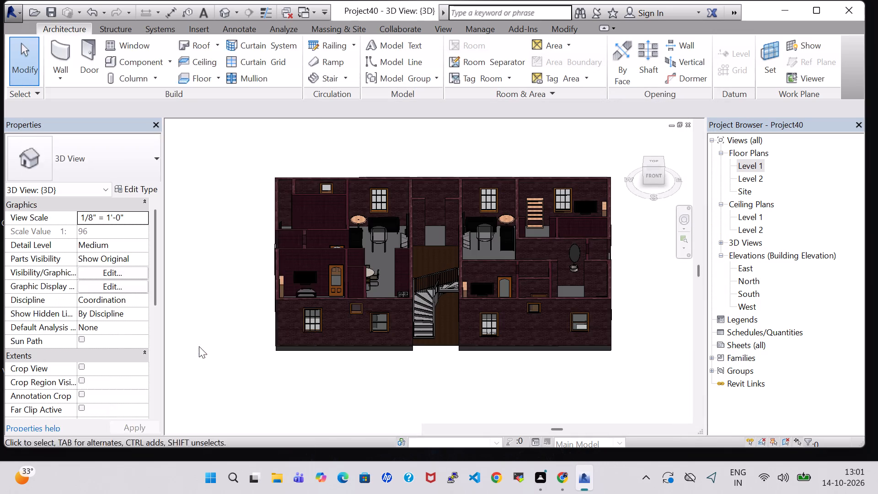
pyautogui.click(606, 370)
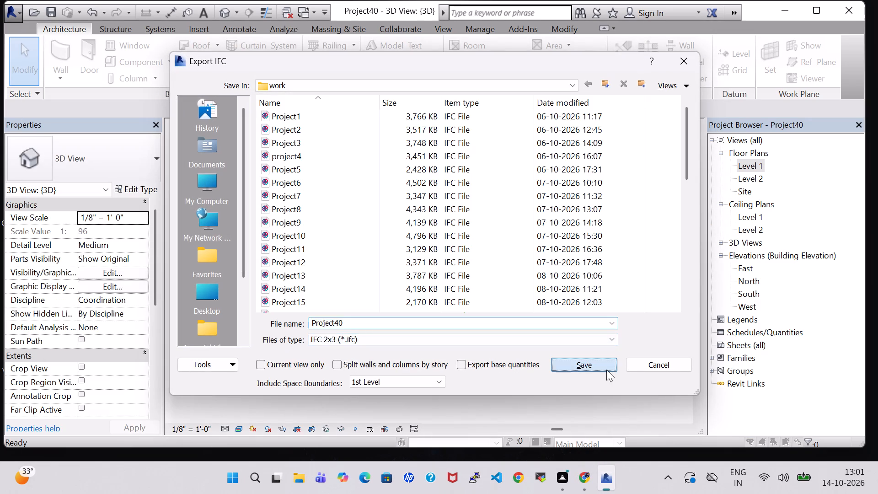